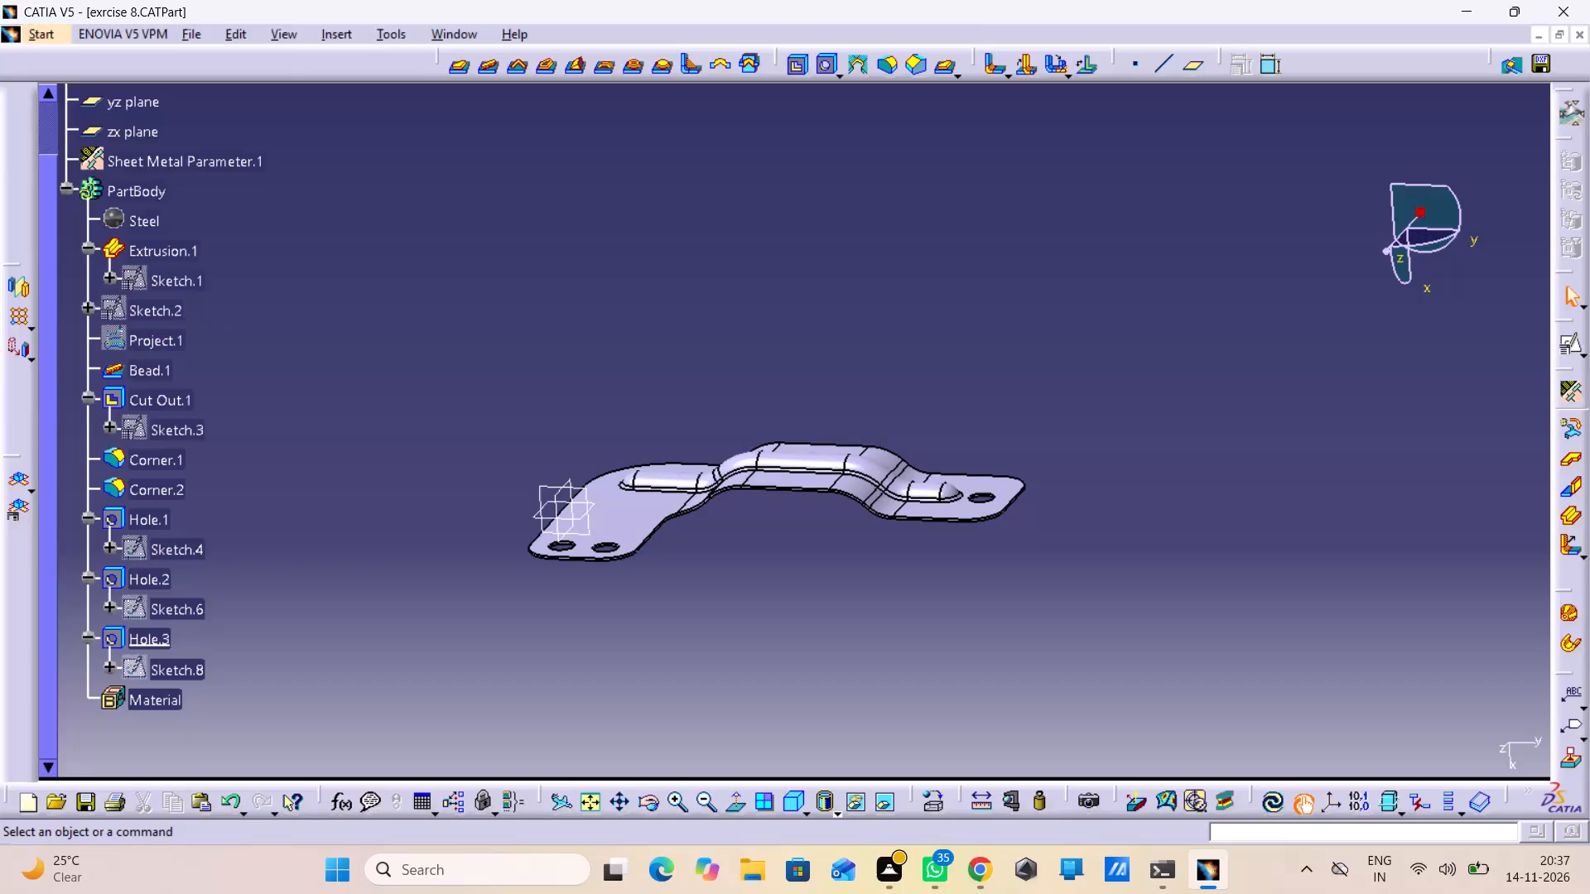
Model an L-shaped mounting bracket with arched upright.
Switch the open sheet metal part to the Part Design workbench.
key(alt+s)
key(m)
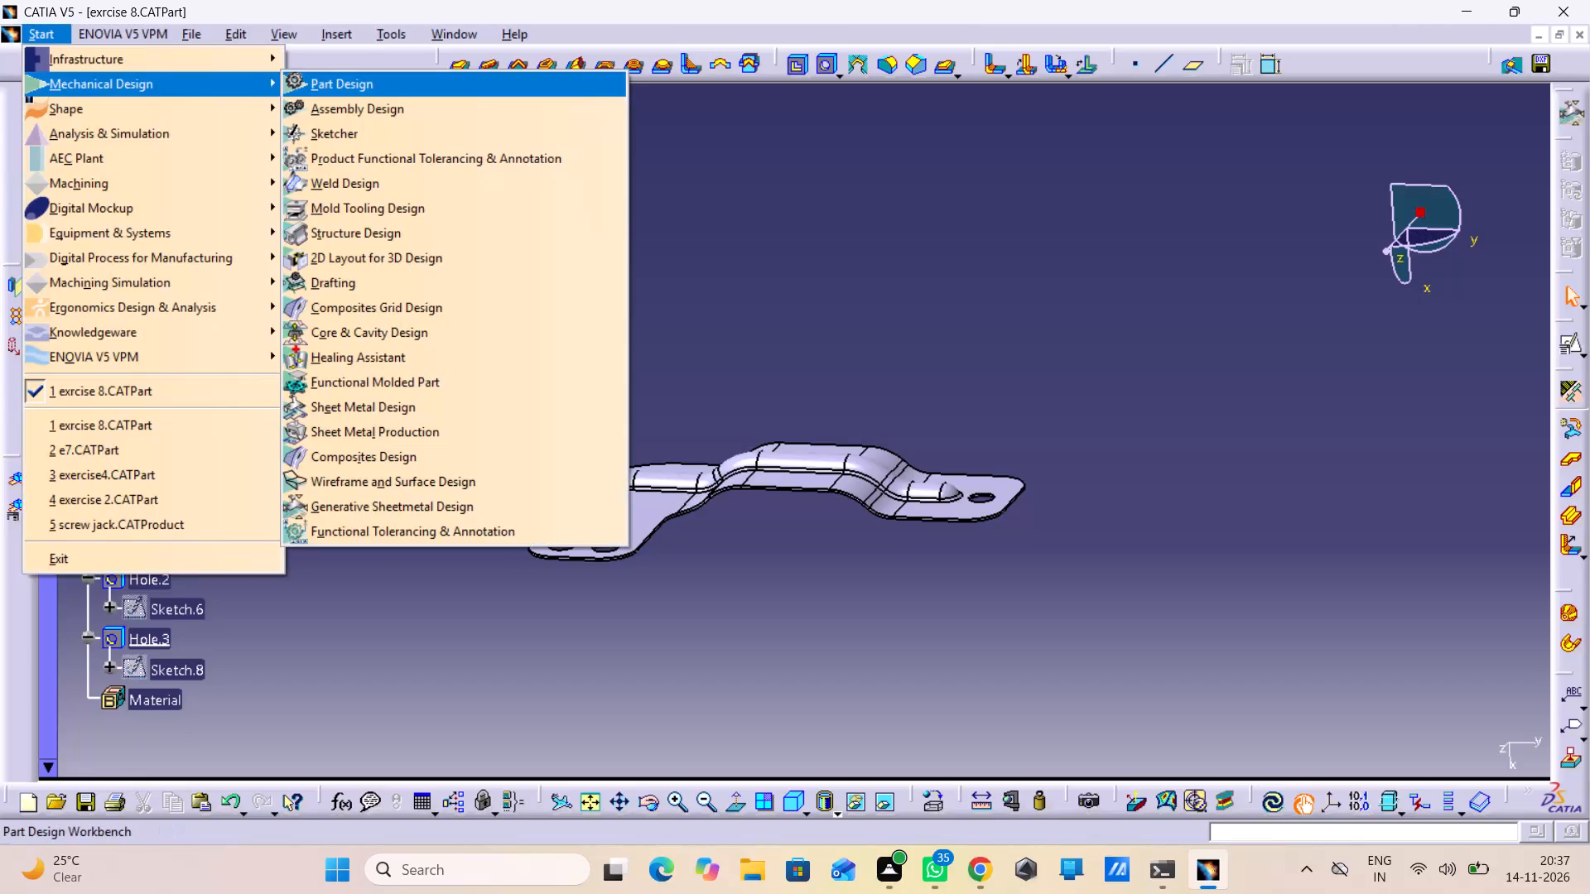
key(p)
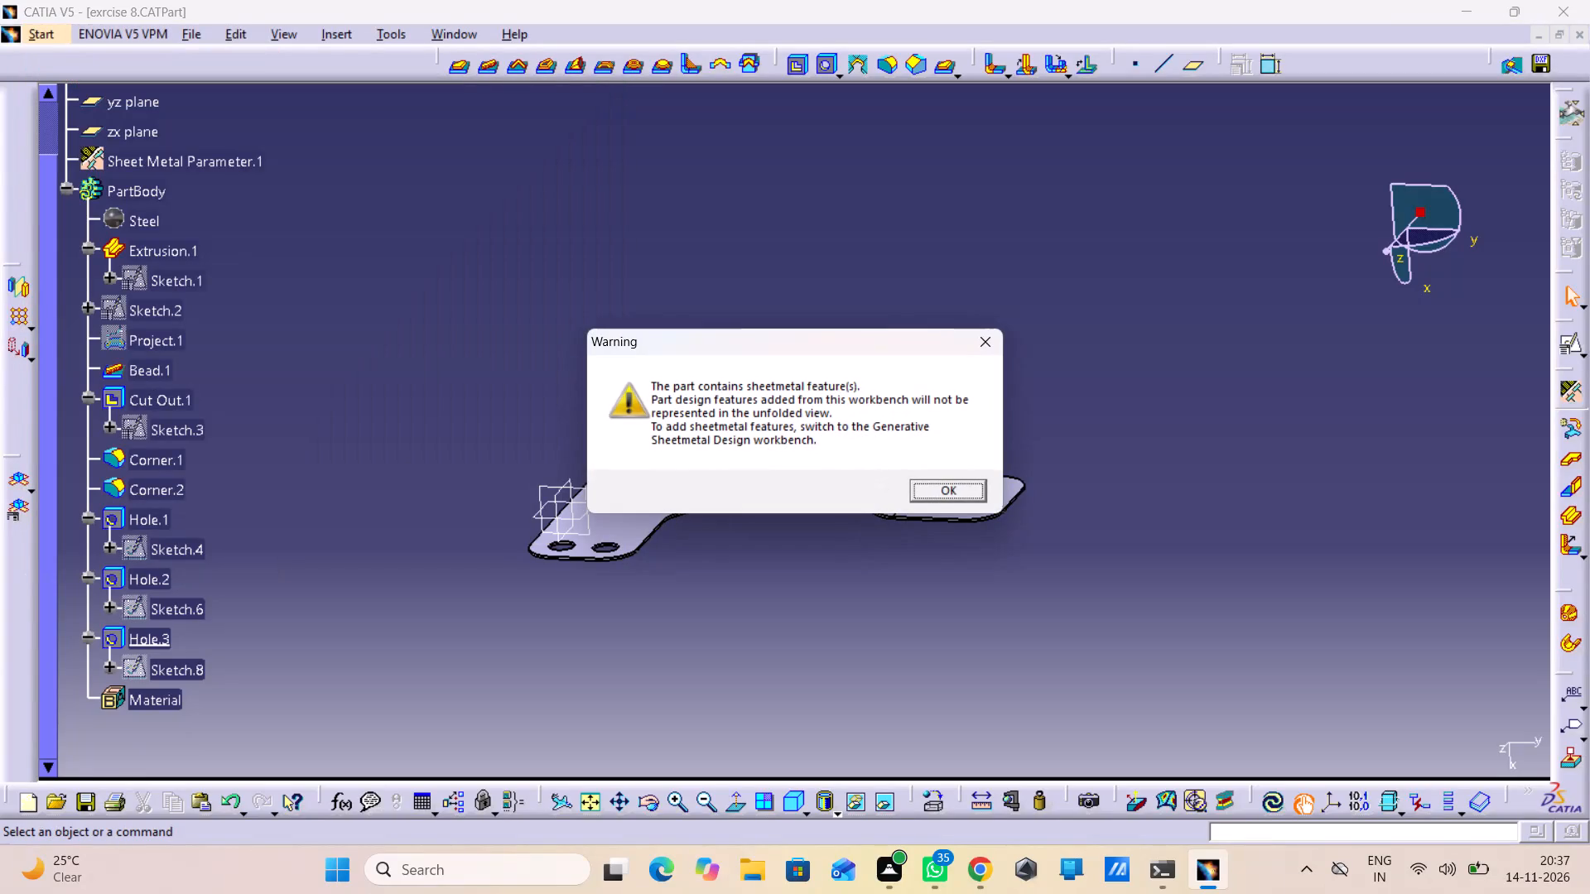
click(948, 482)
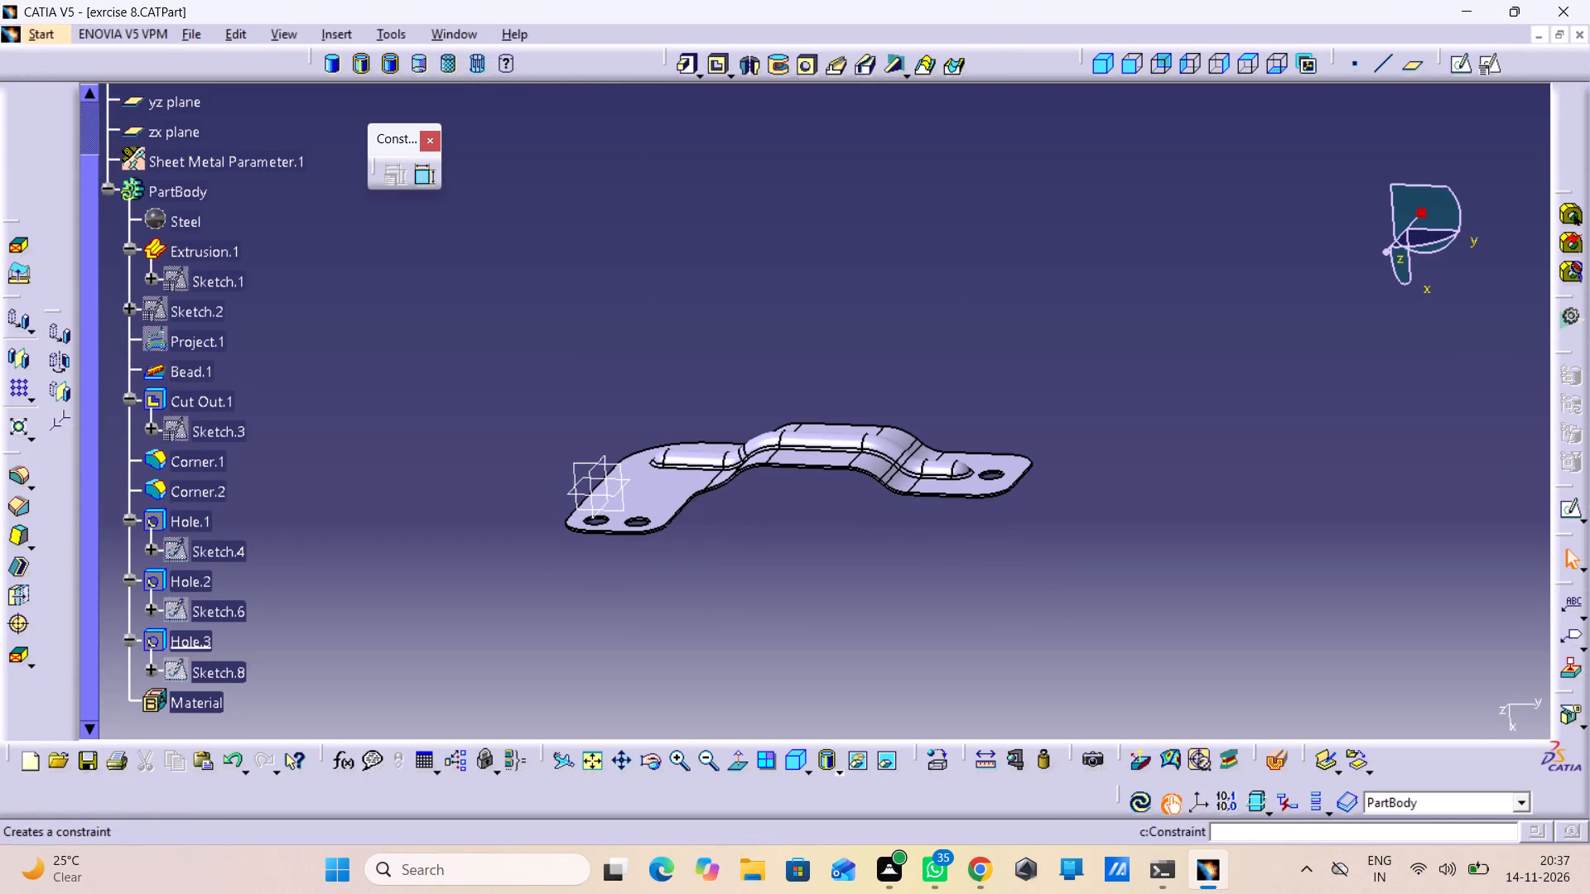
Create a new Part Design part with the default name and hybrid design enabled, without any geometrical set.
click(56, 44)
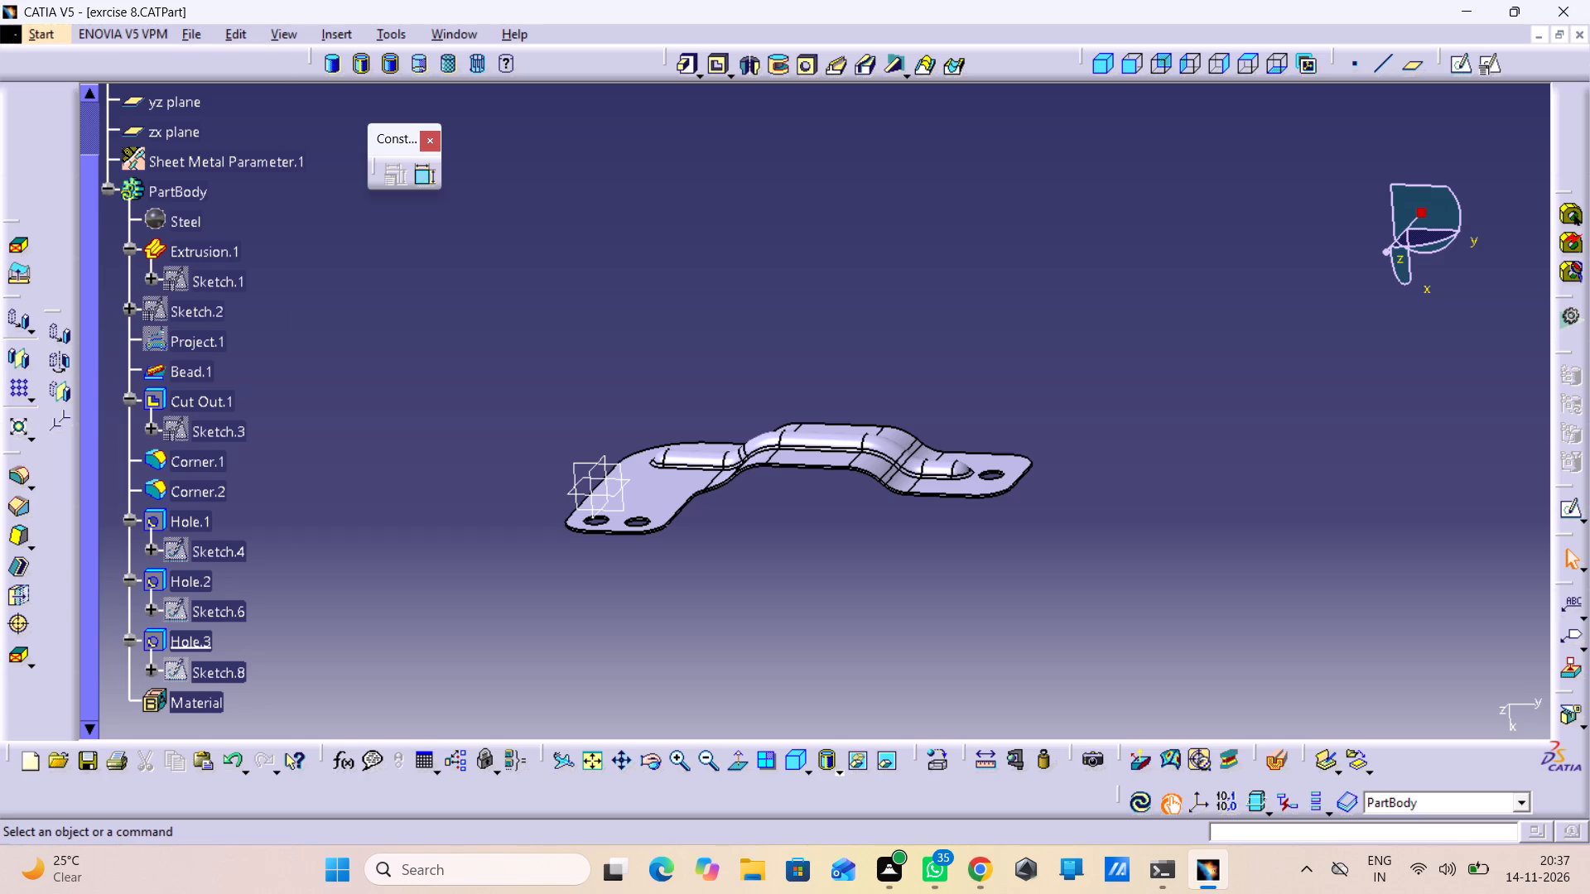
click(49, 32)
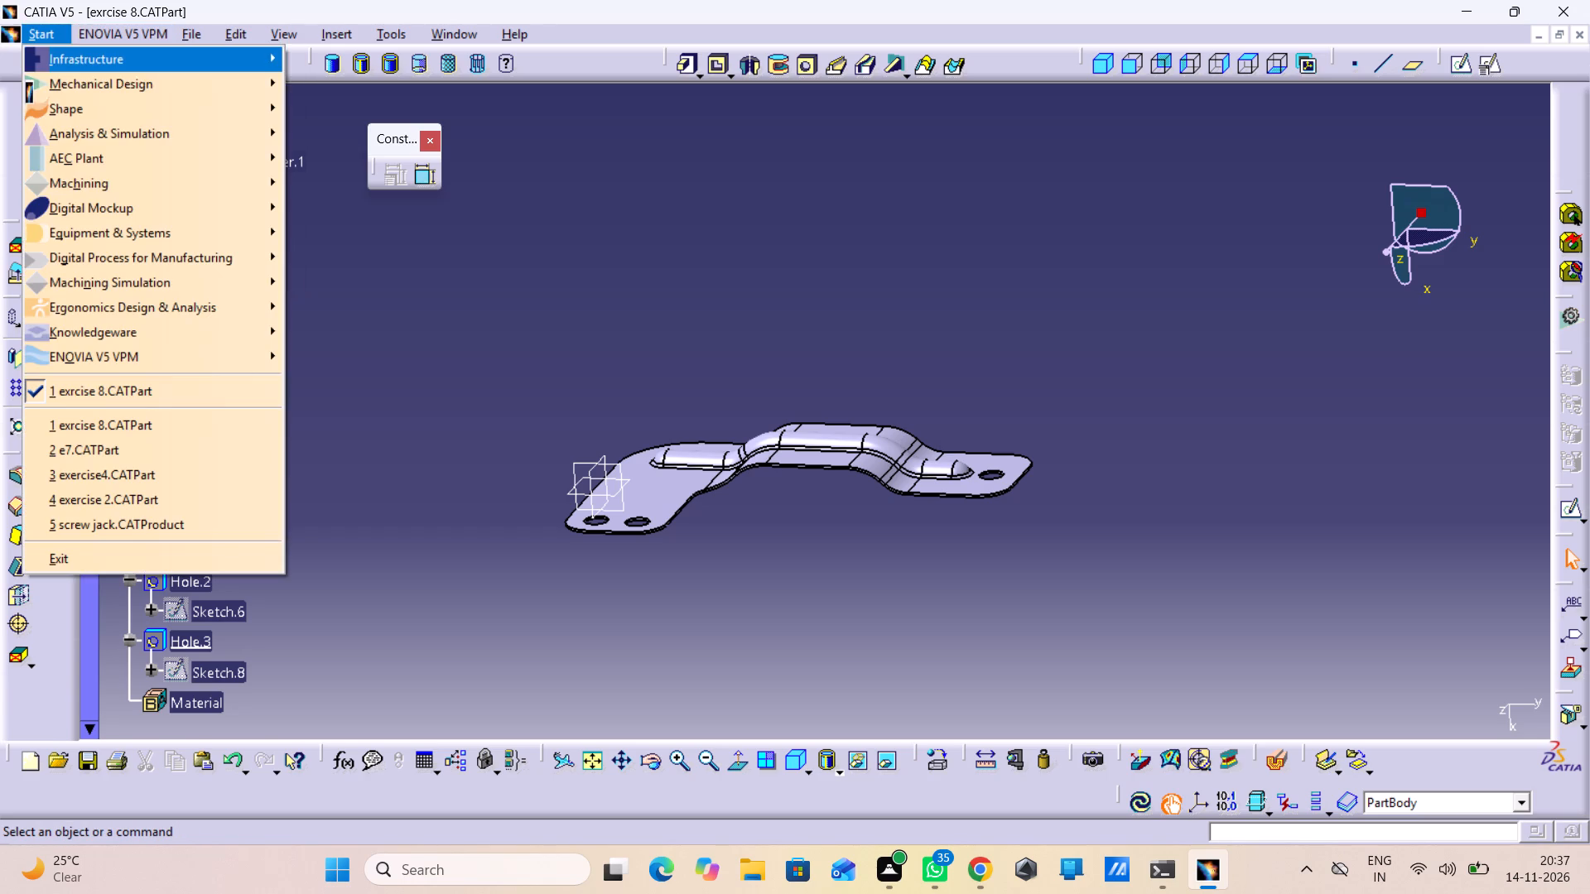
click(80, 79)
click(337, 92)
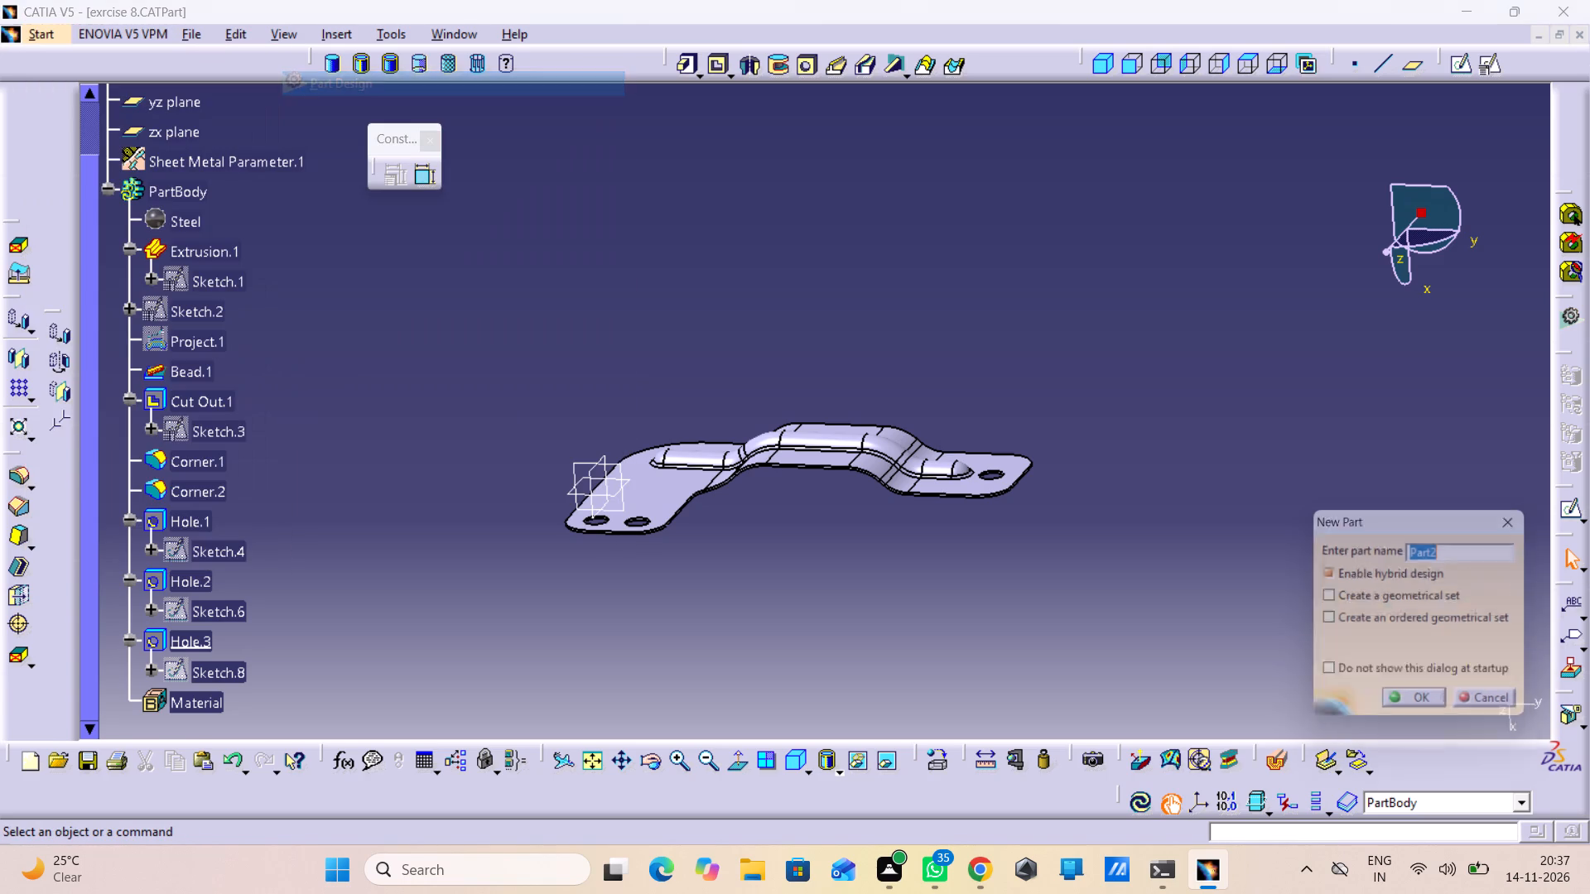
click(1439, 700)
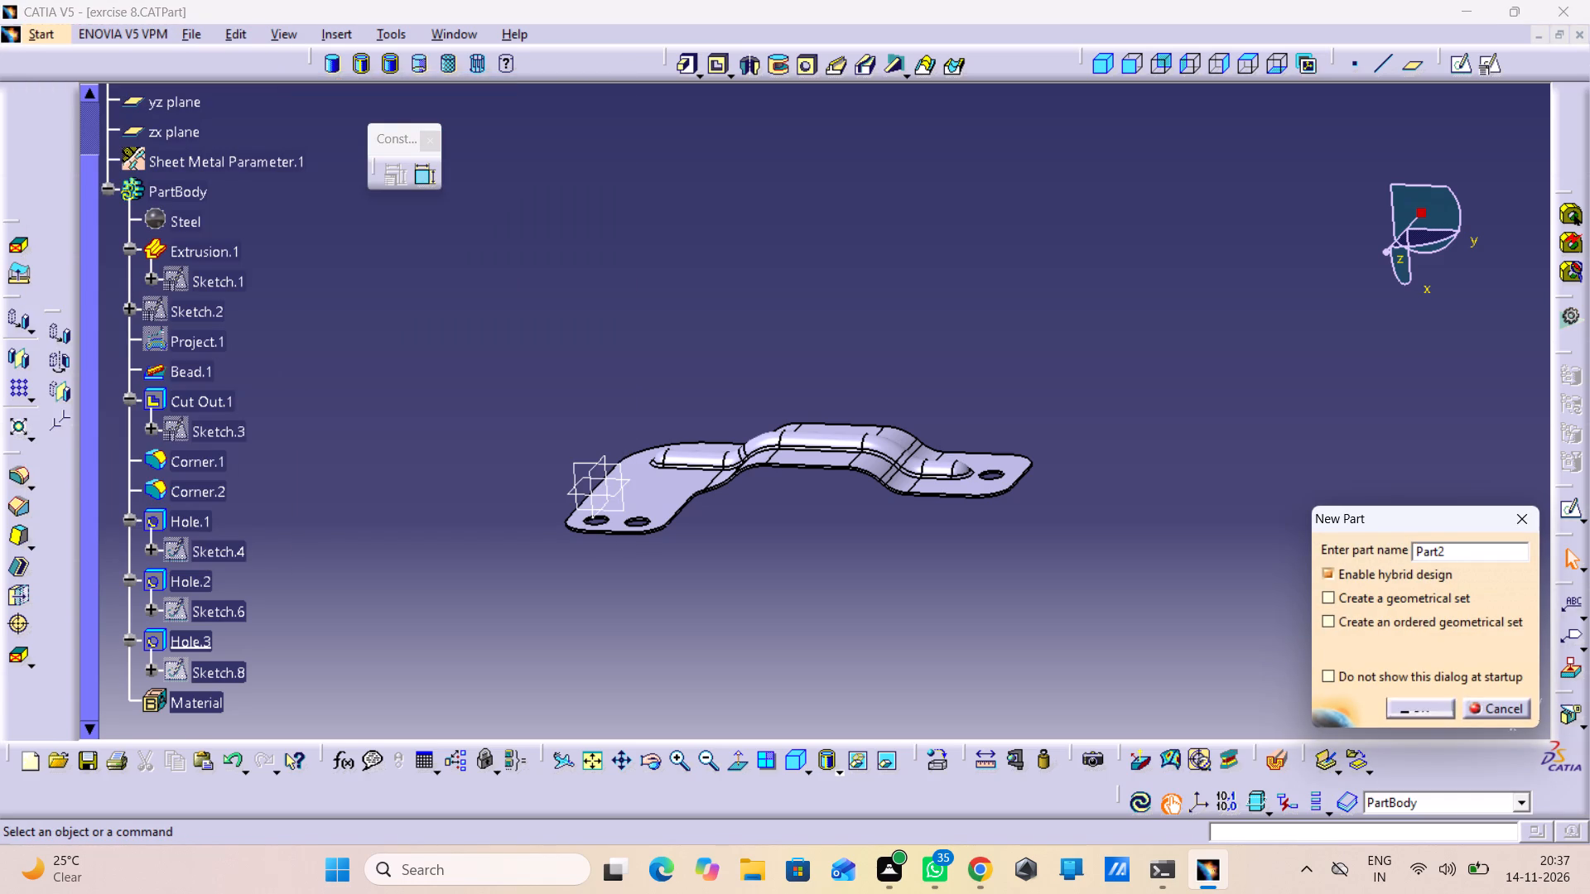
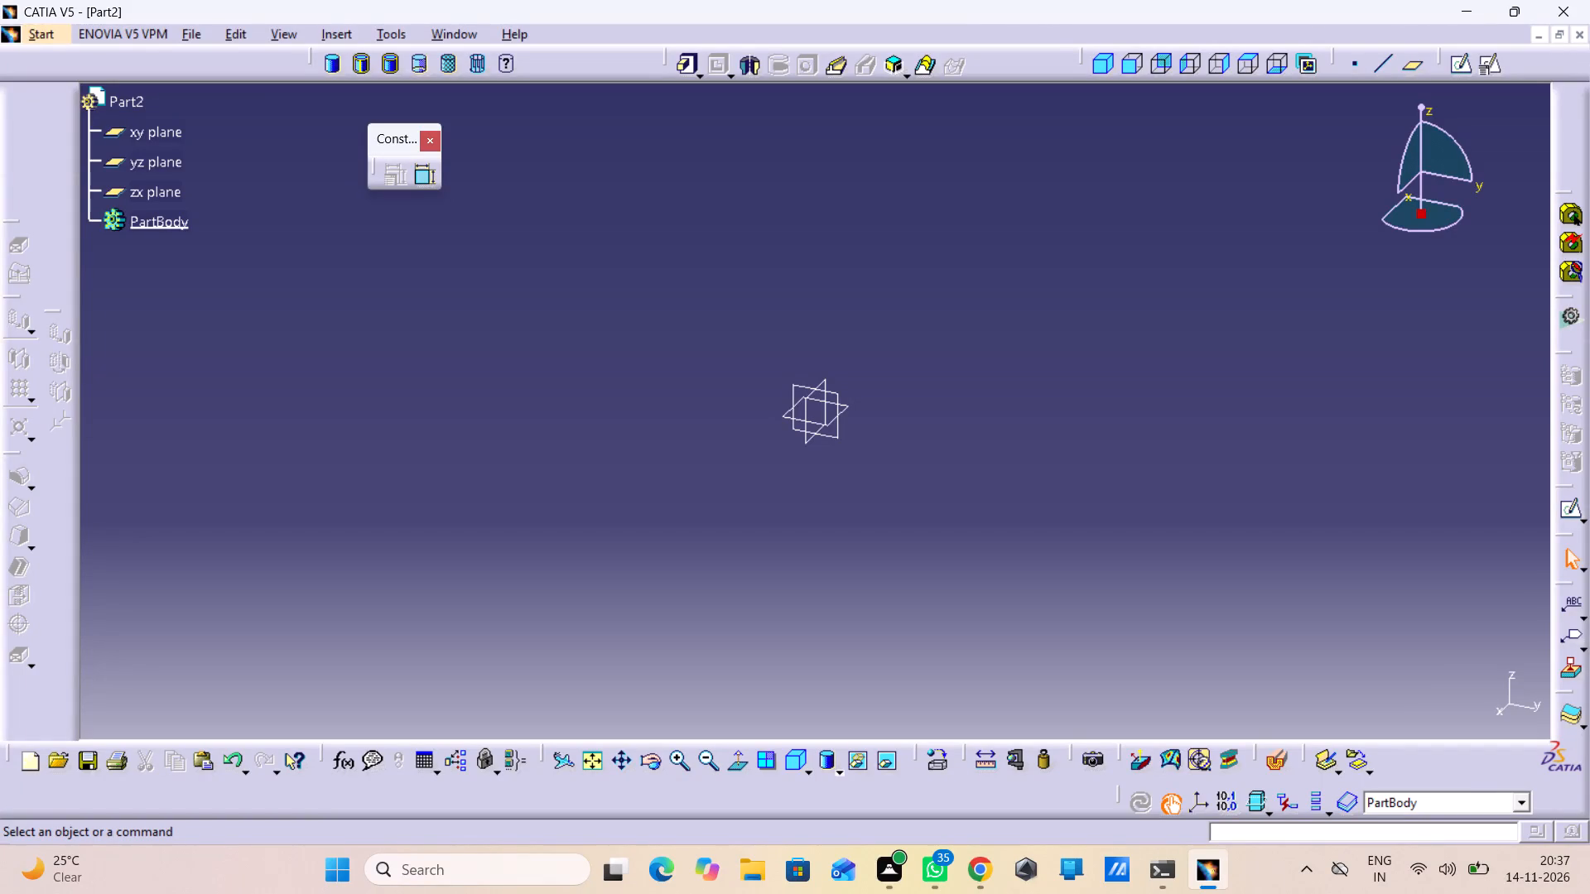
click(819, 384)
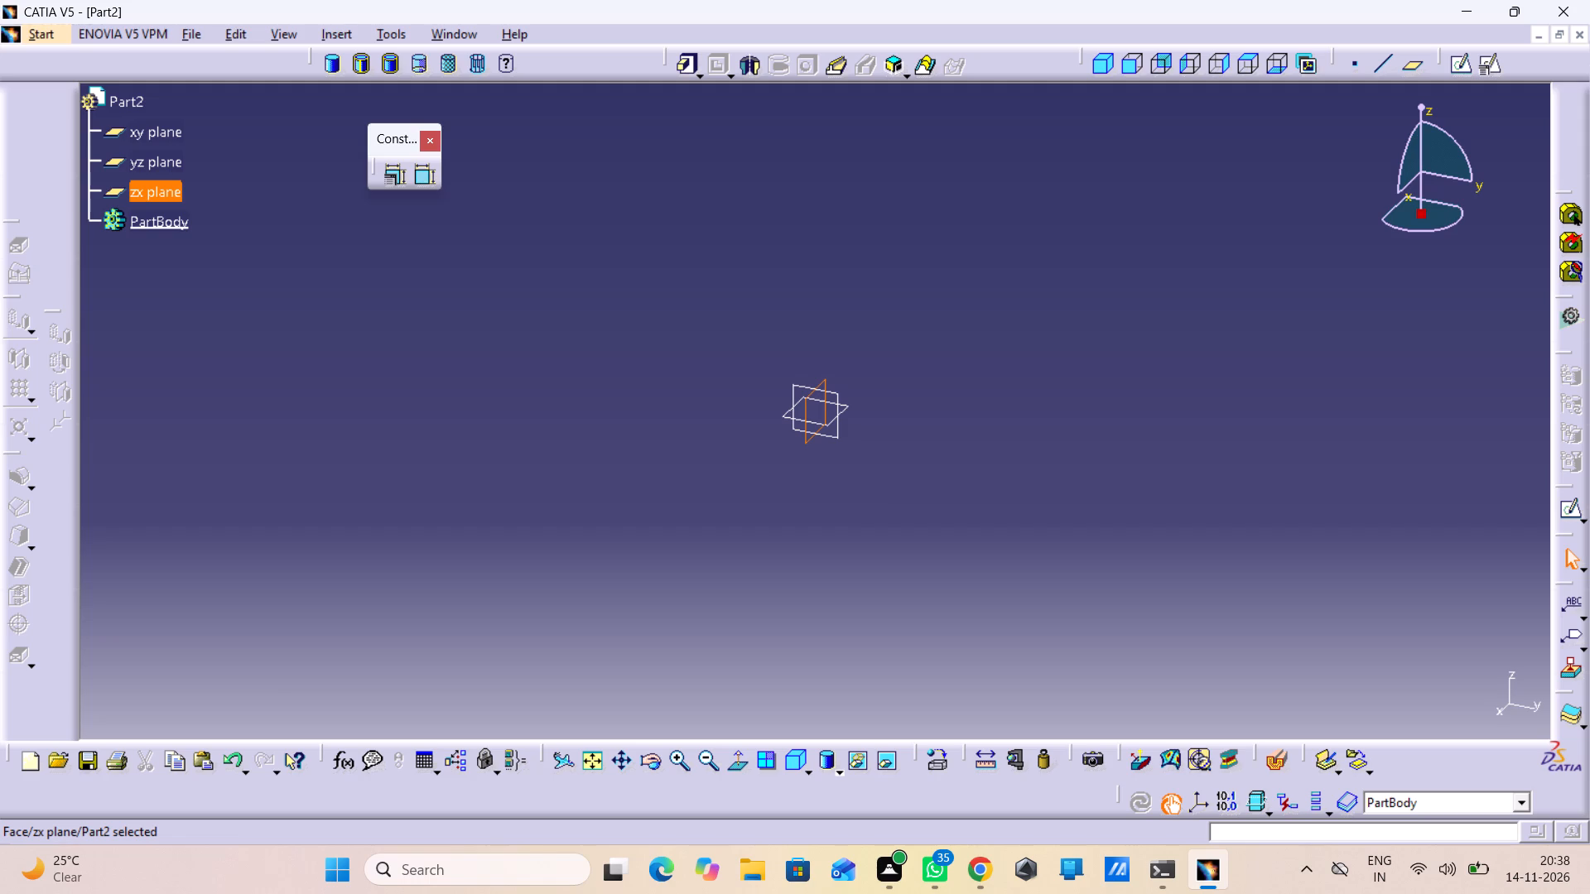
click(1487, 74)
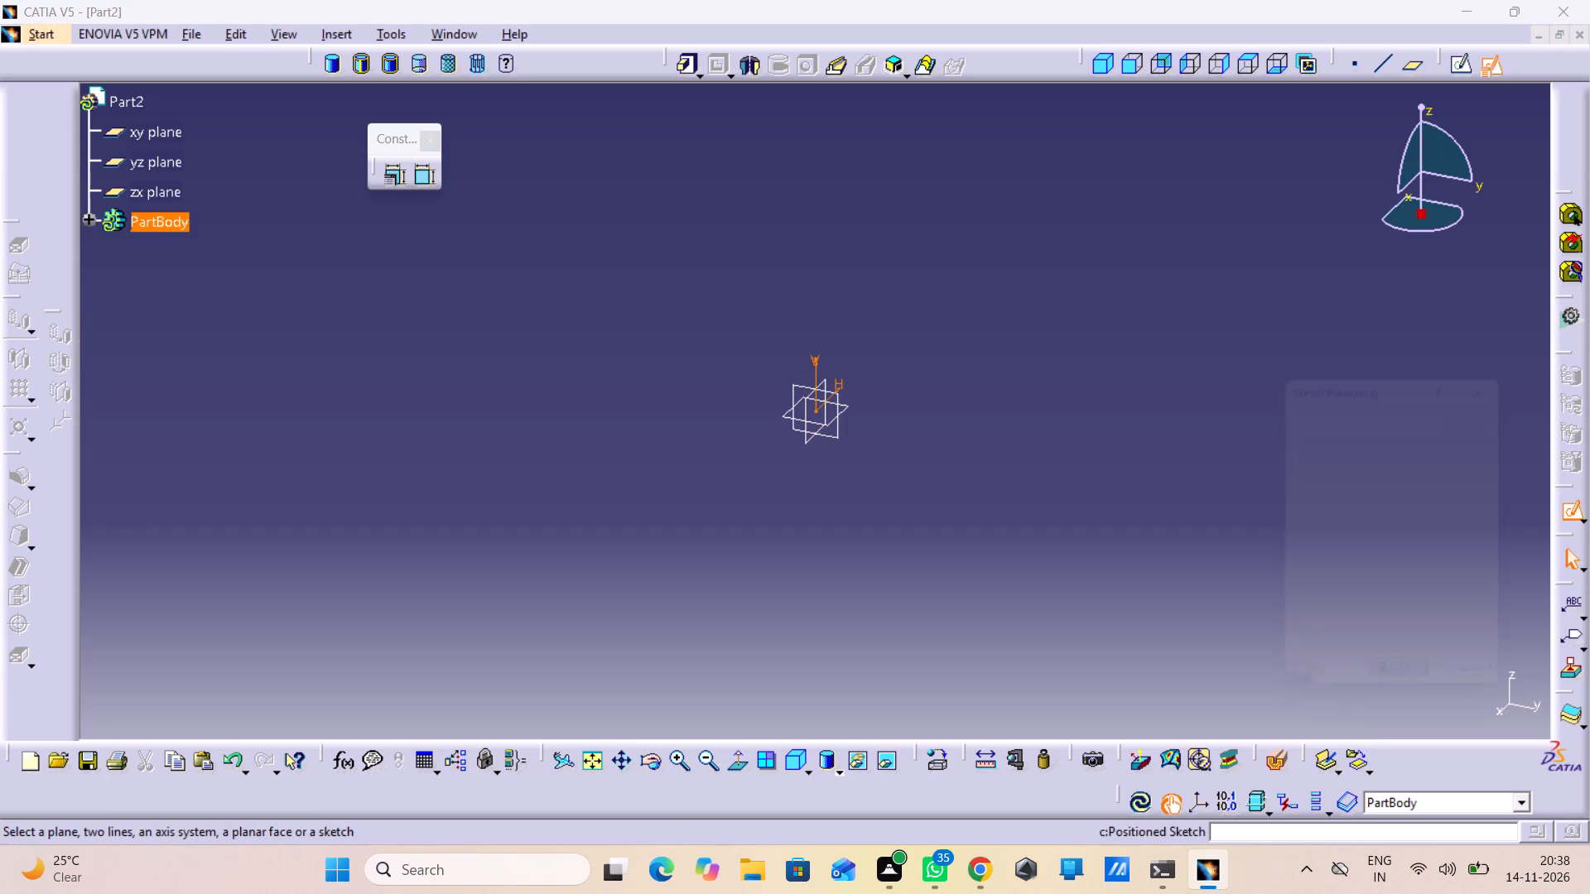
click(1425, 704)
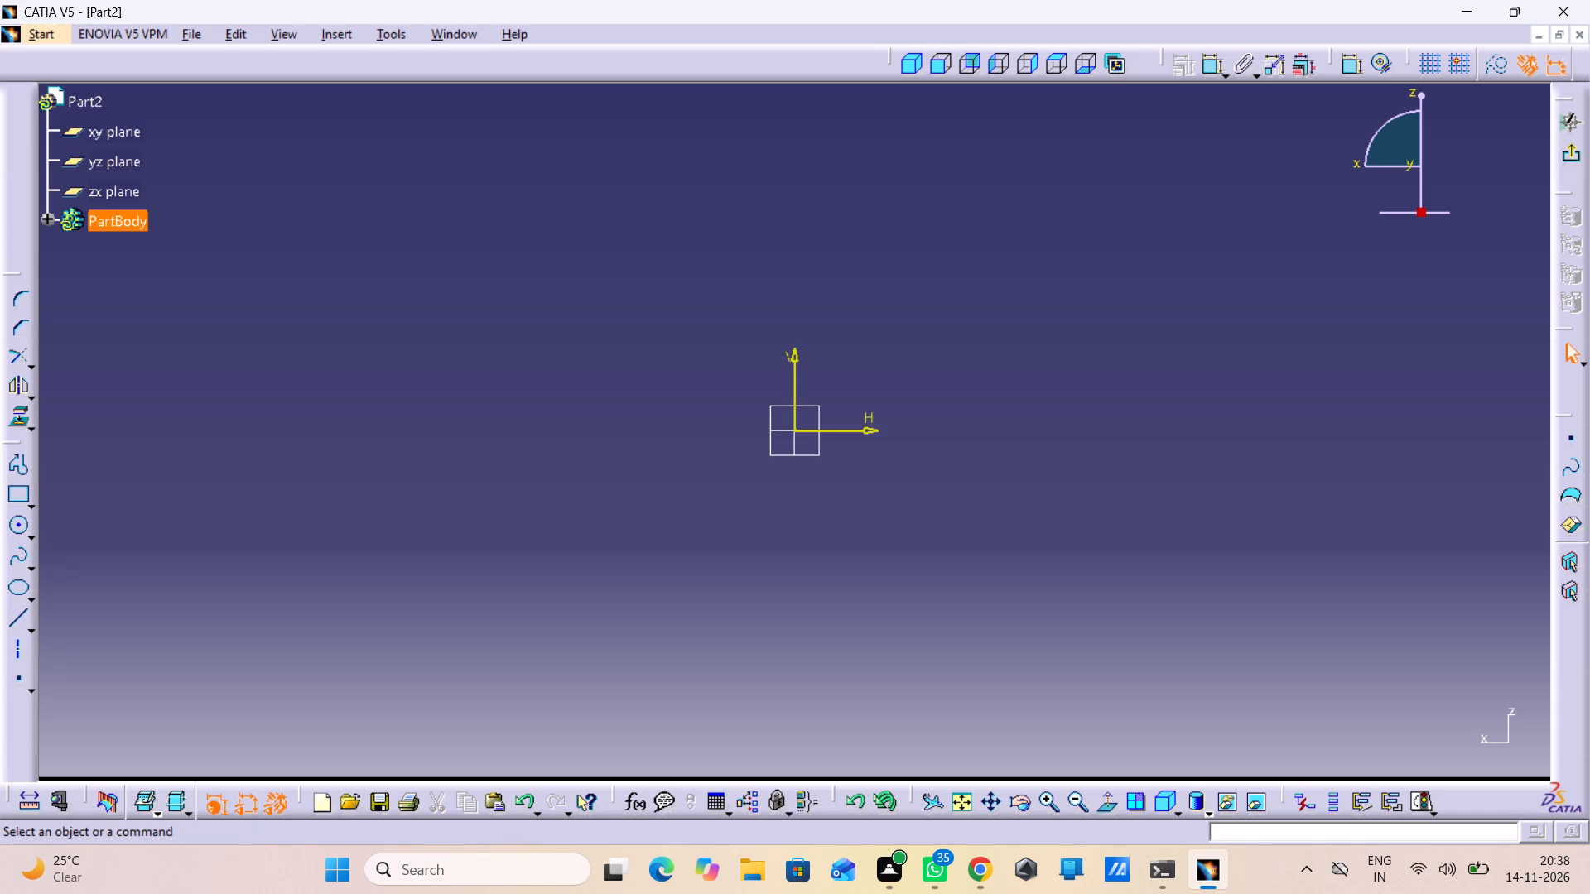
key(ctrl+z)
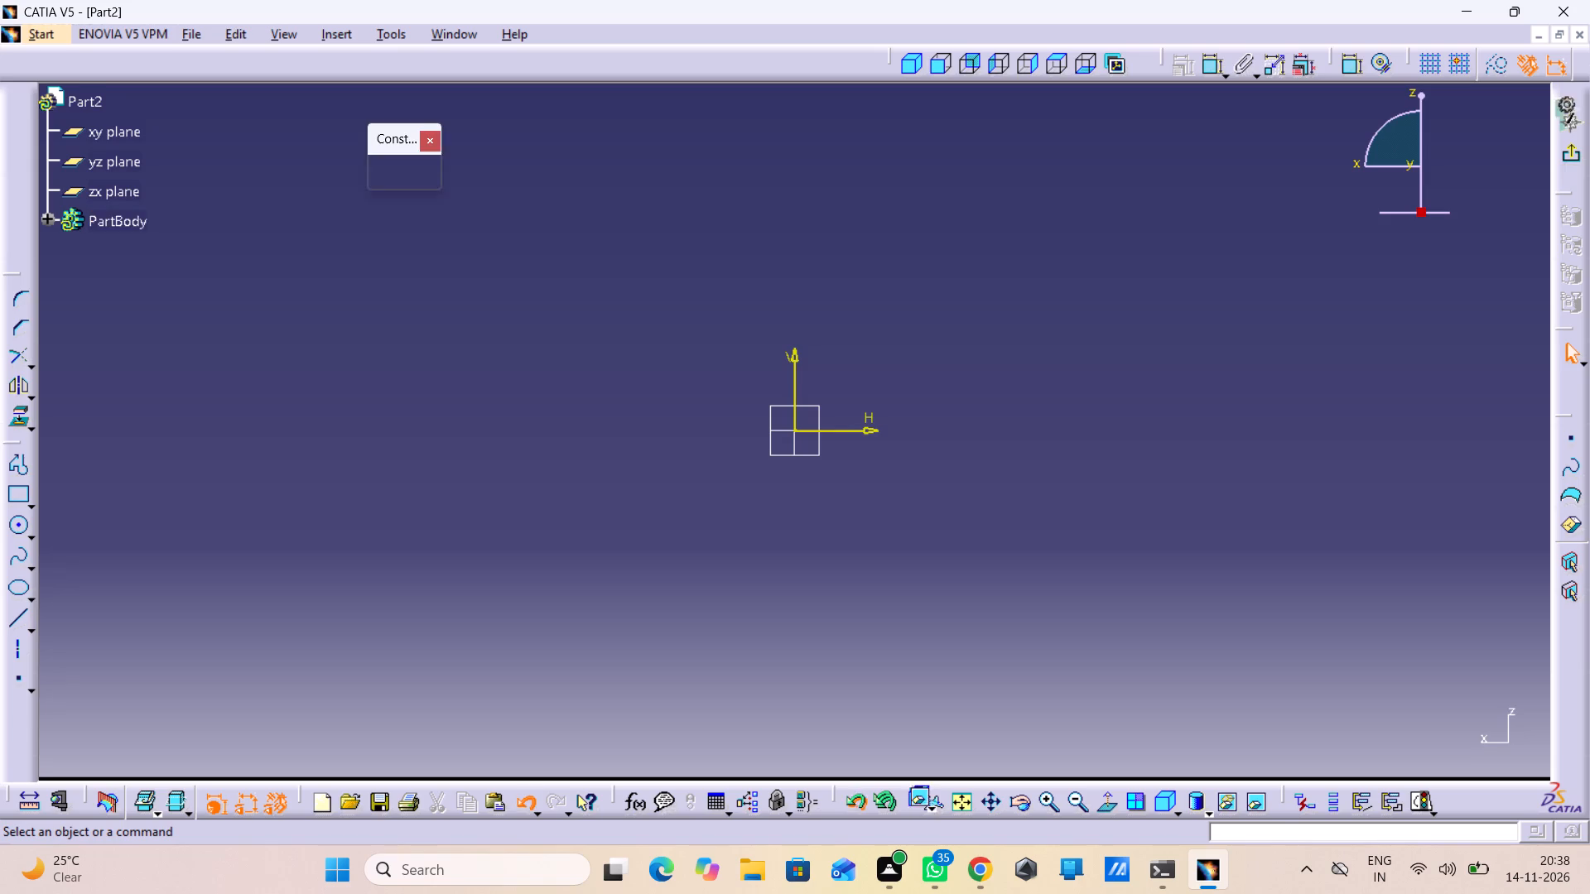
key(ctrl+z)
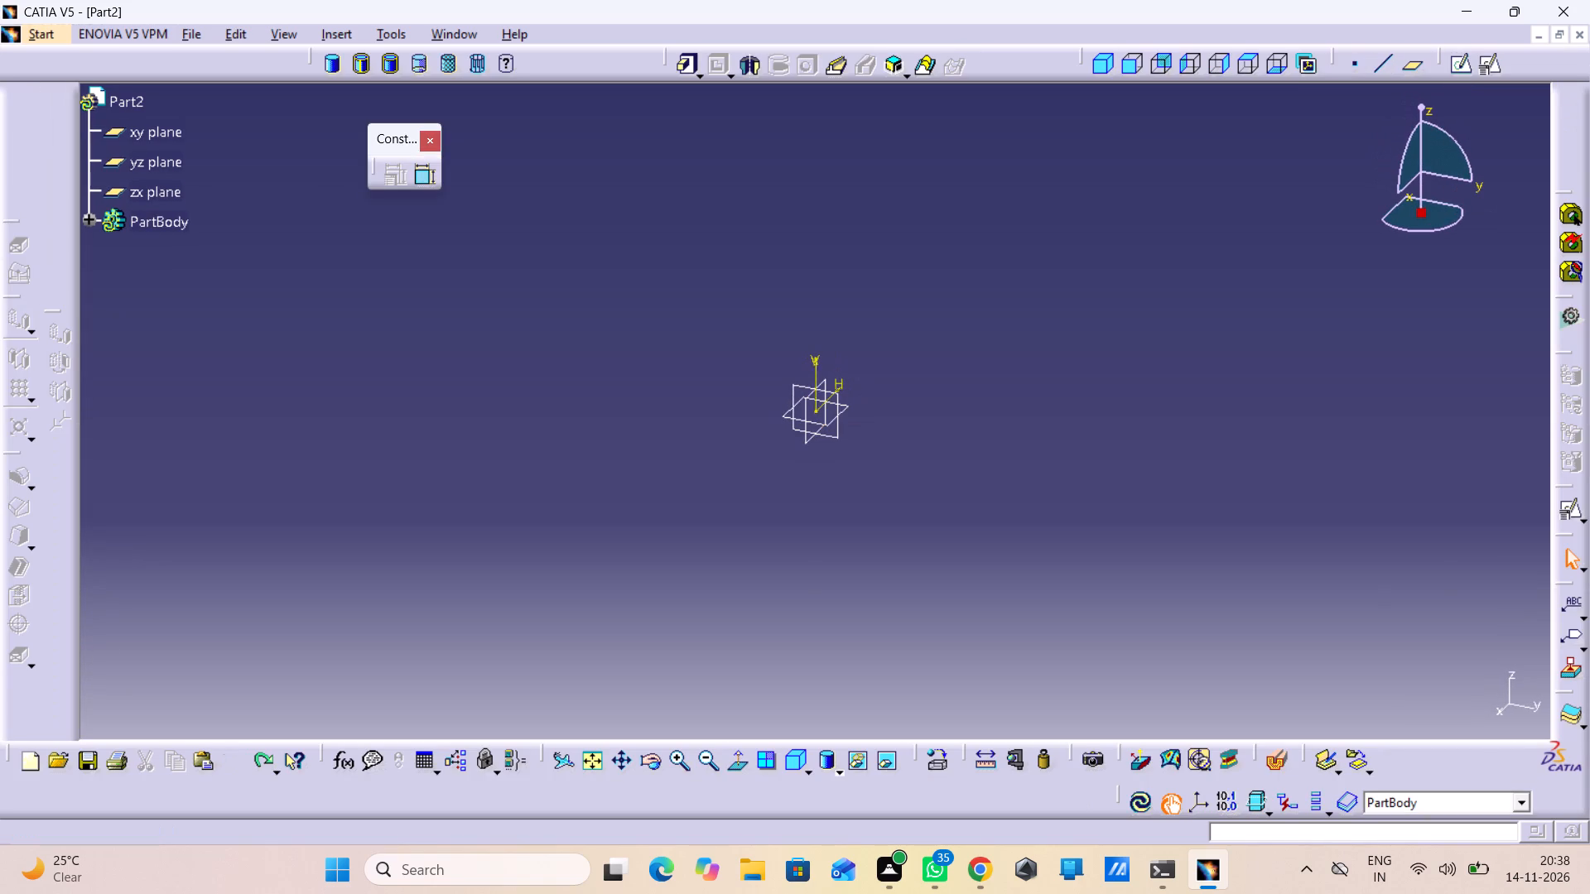
Create a positioned sketch on the xy plane with the H direction reversed and the axes swapped.
click(850, 410)
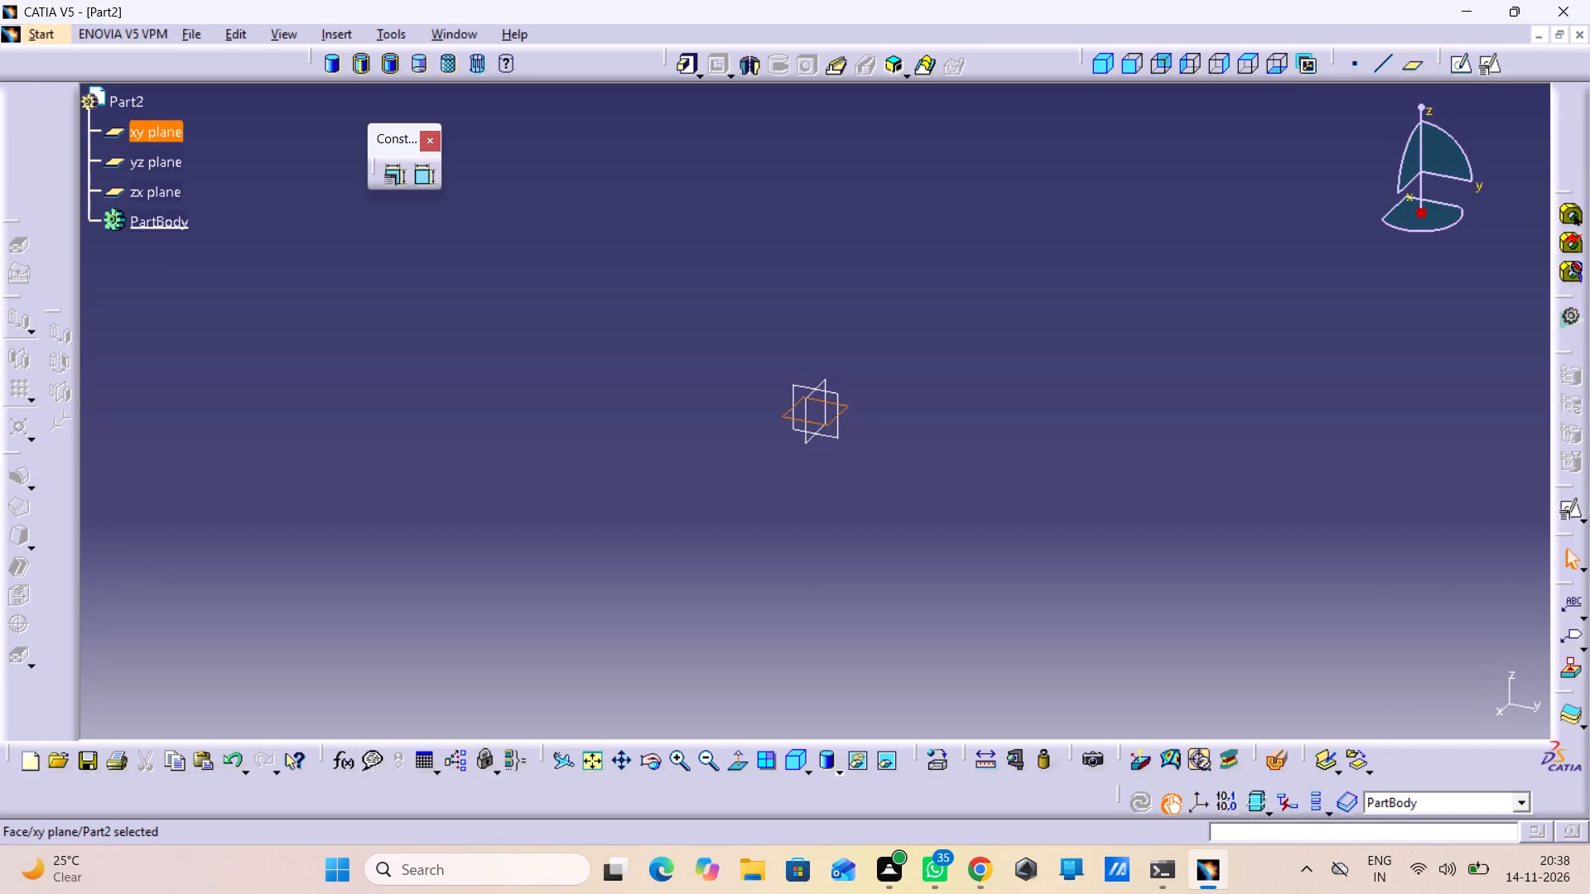
click(1496, 60)
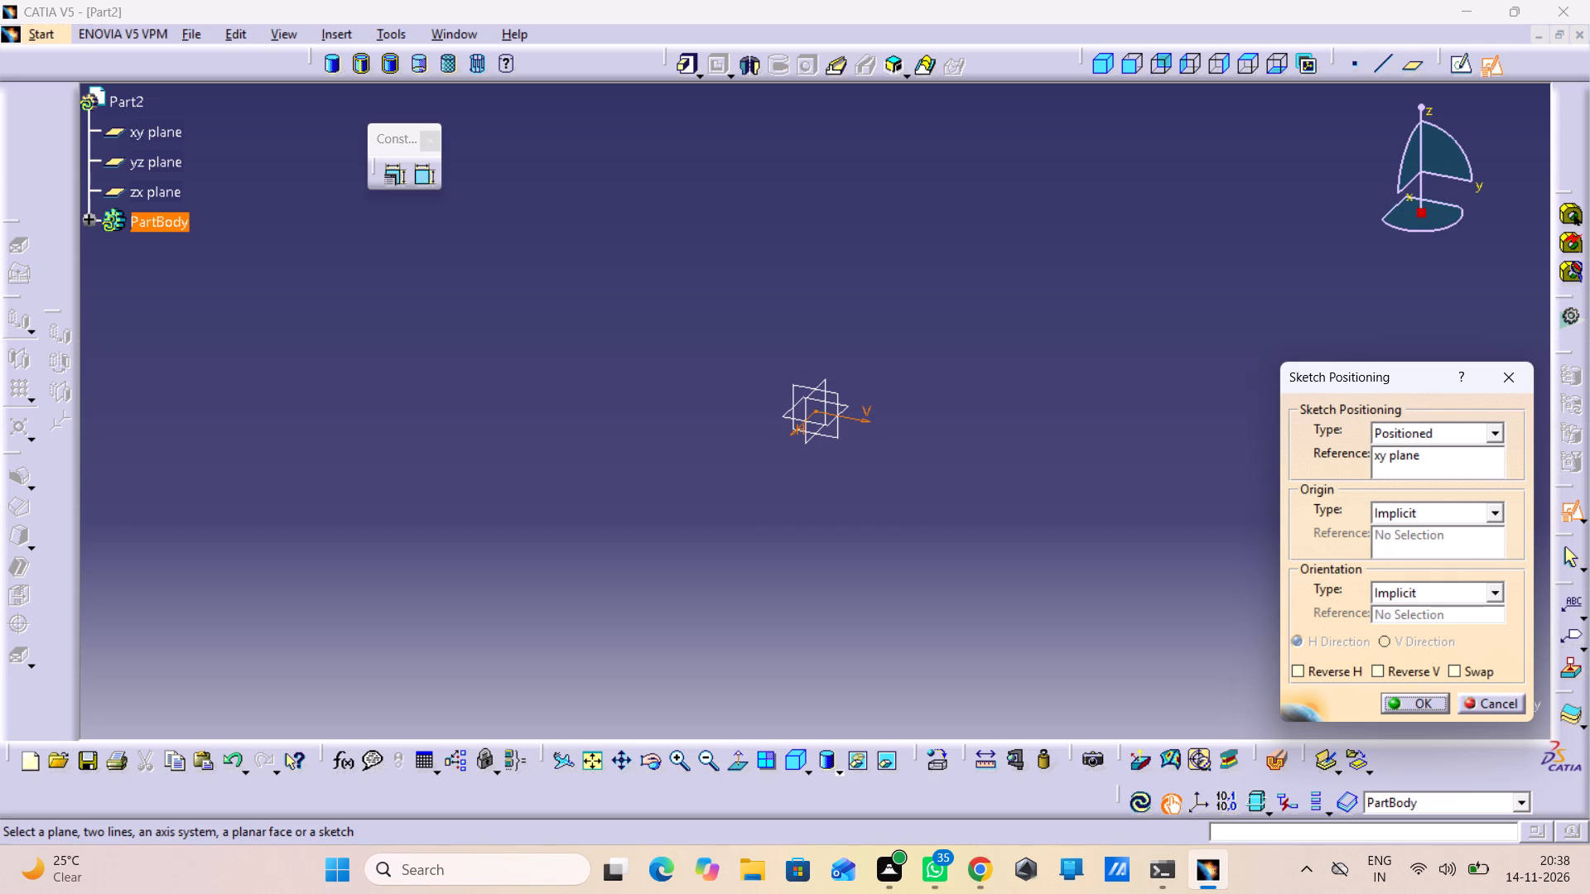
click(1355, 673)
click(1469, 671)
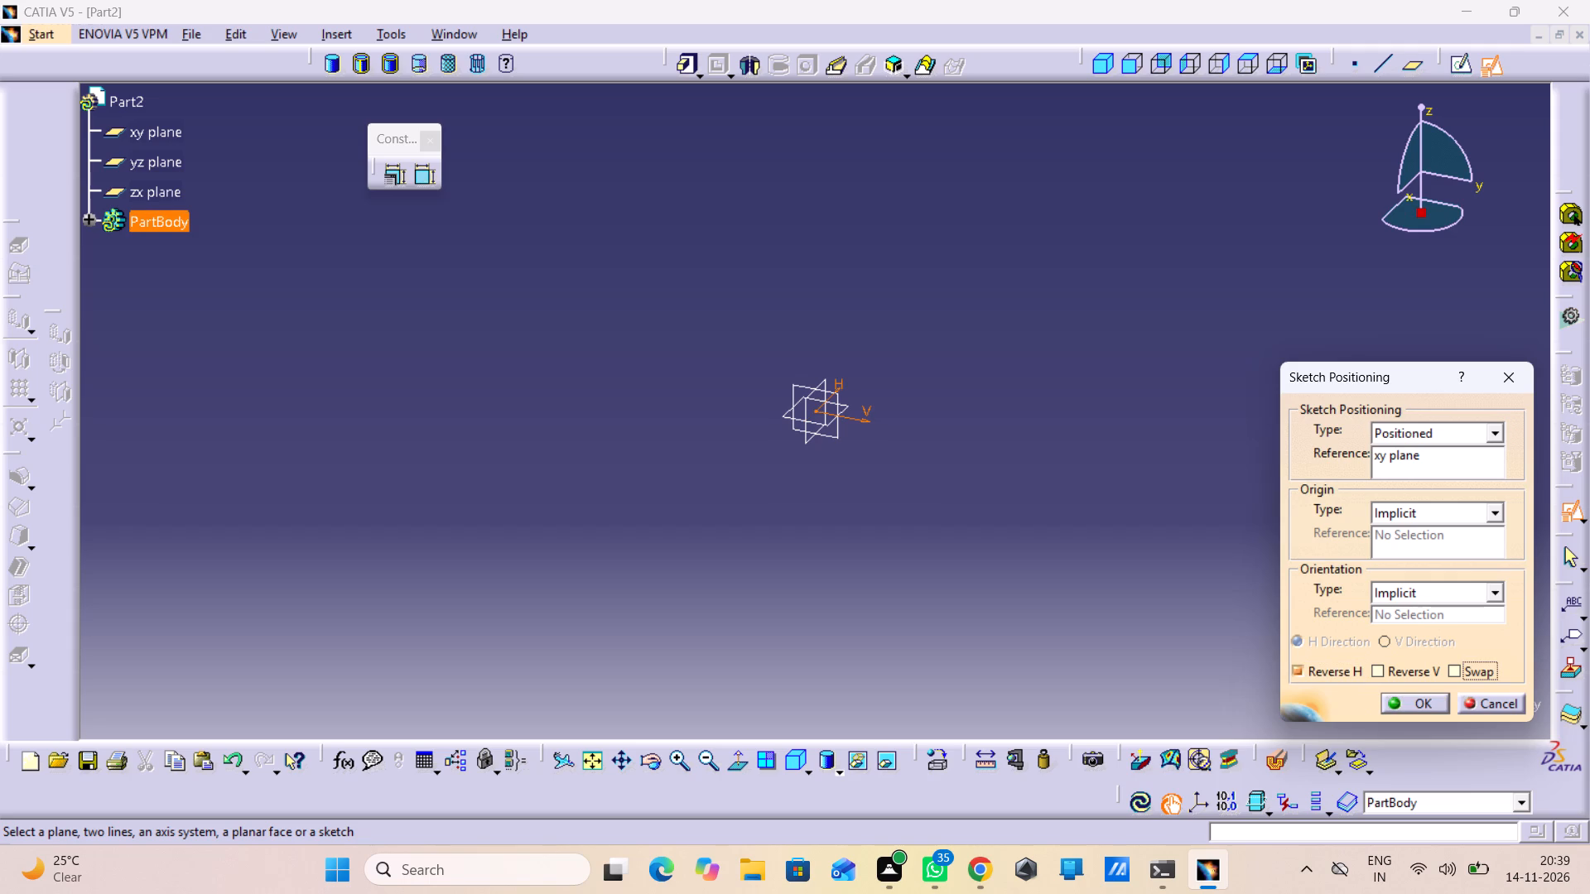
click(1412, 703)
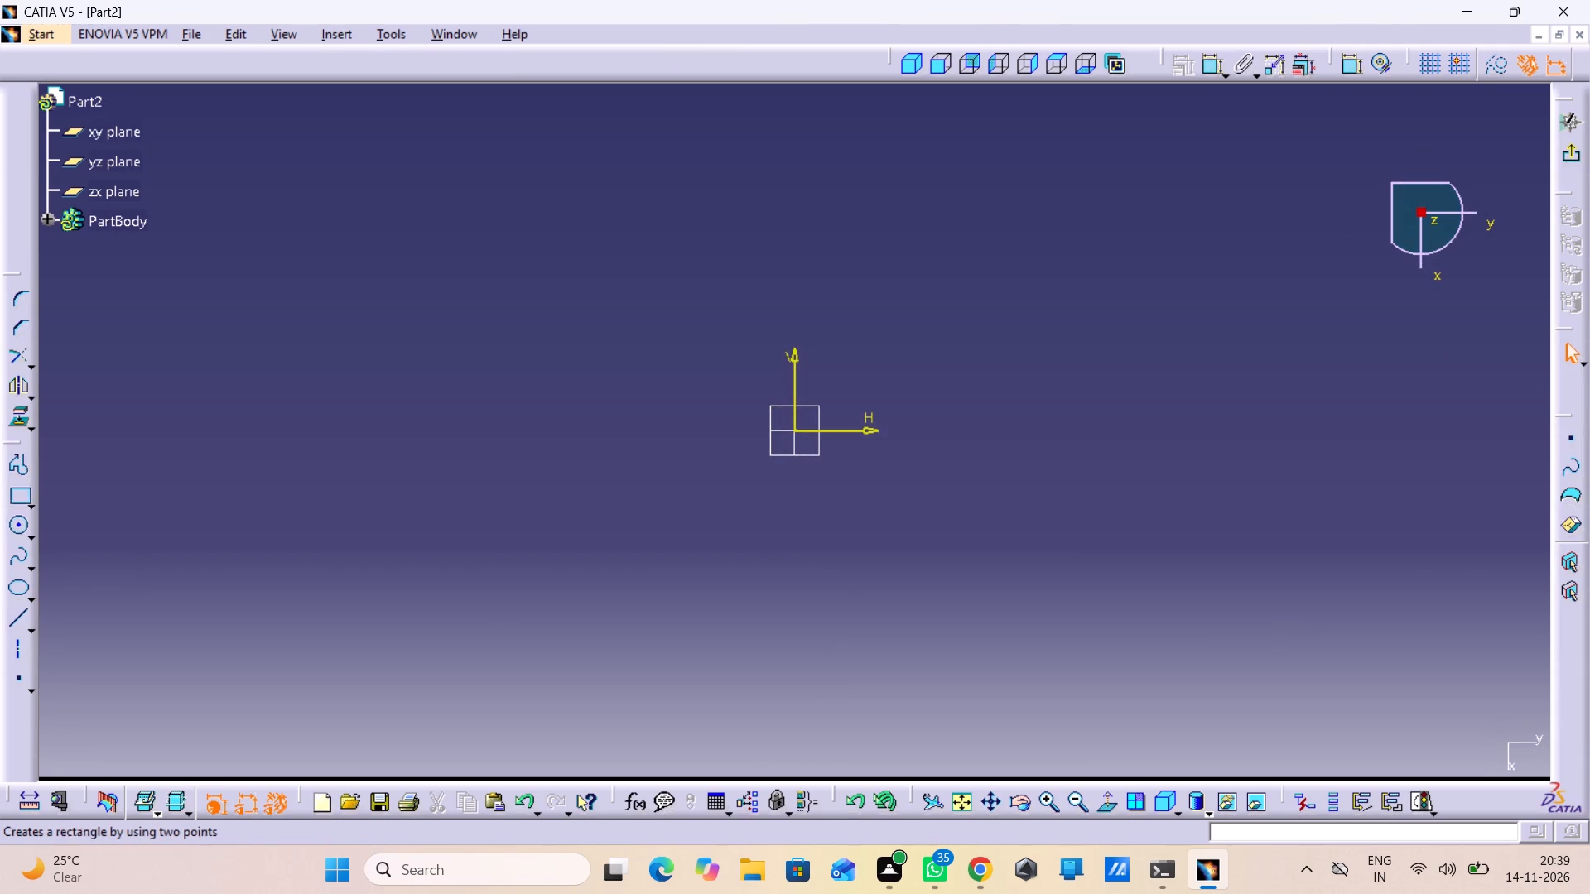
Sketch a circle of about 26 mm radius centred on the H axis, about 62 mm from the origin on the positive side.
double_click(23, 523)
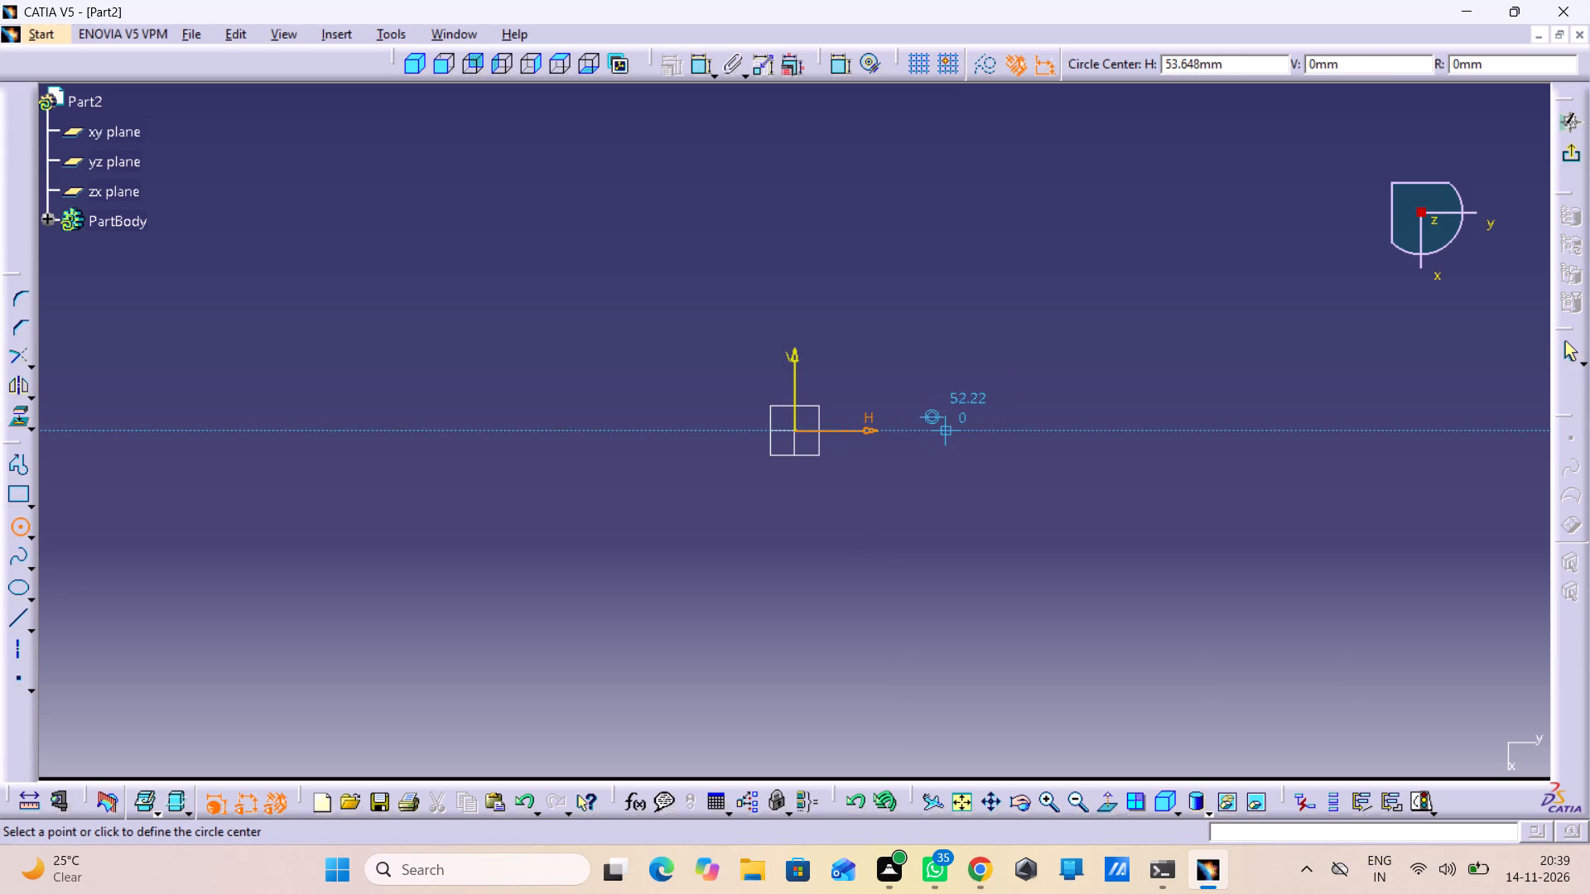
click(975, 429)
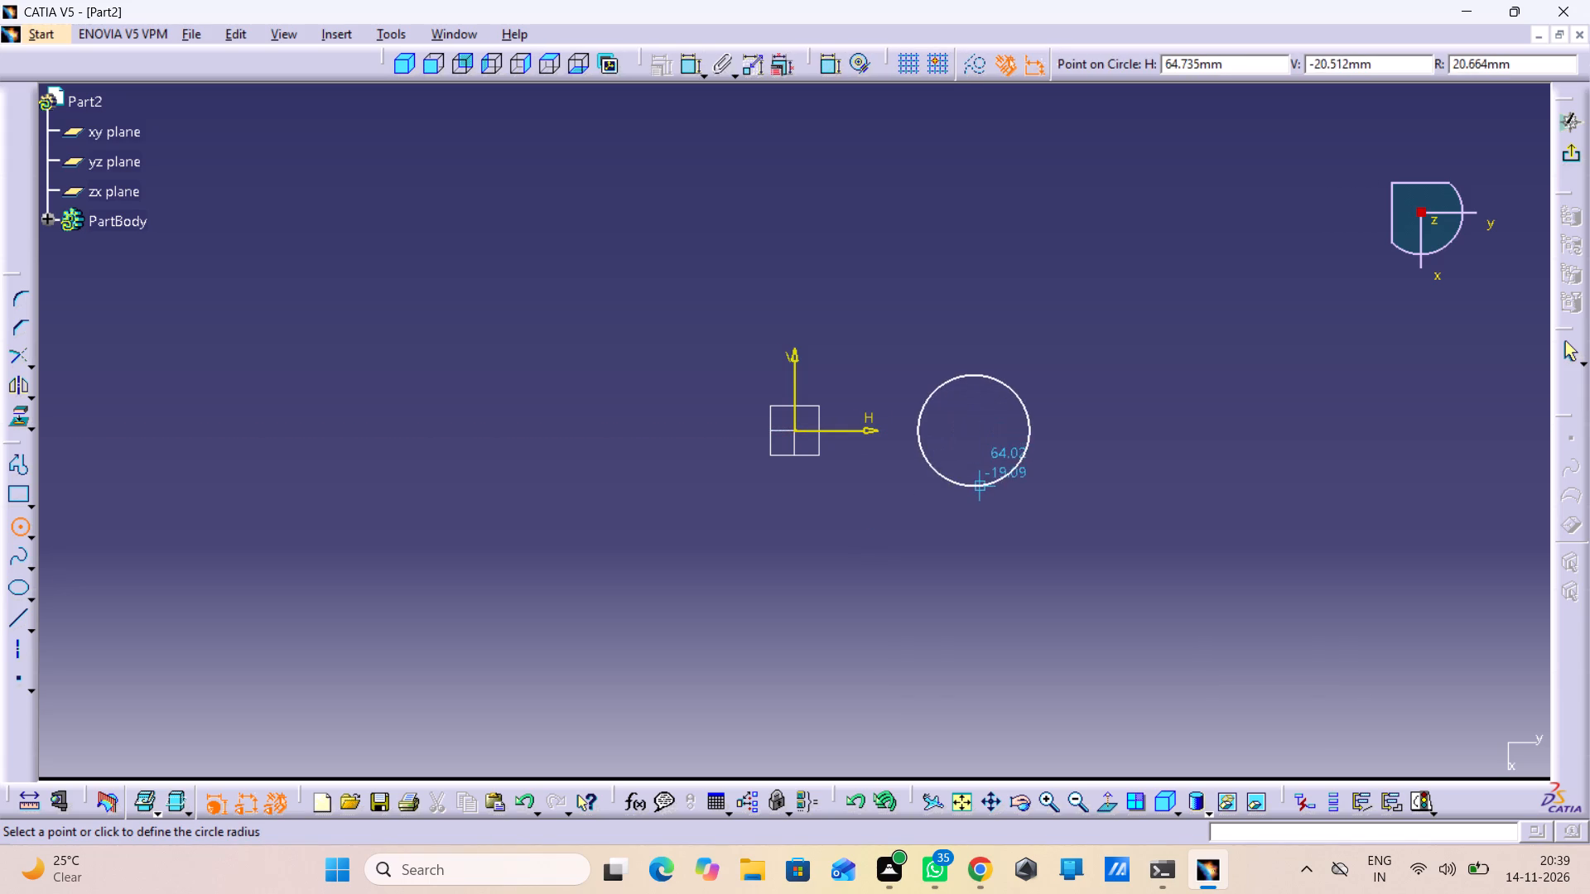
click(982, 509)
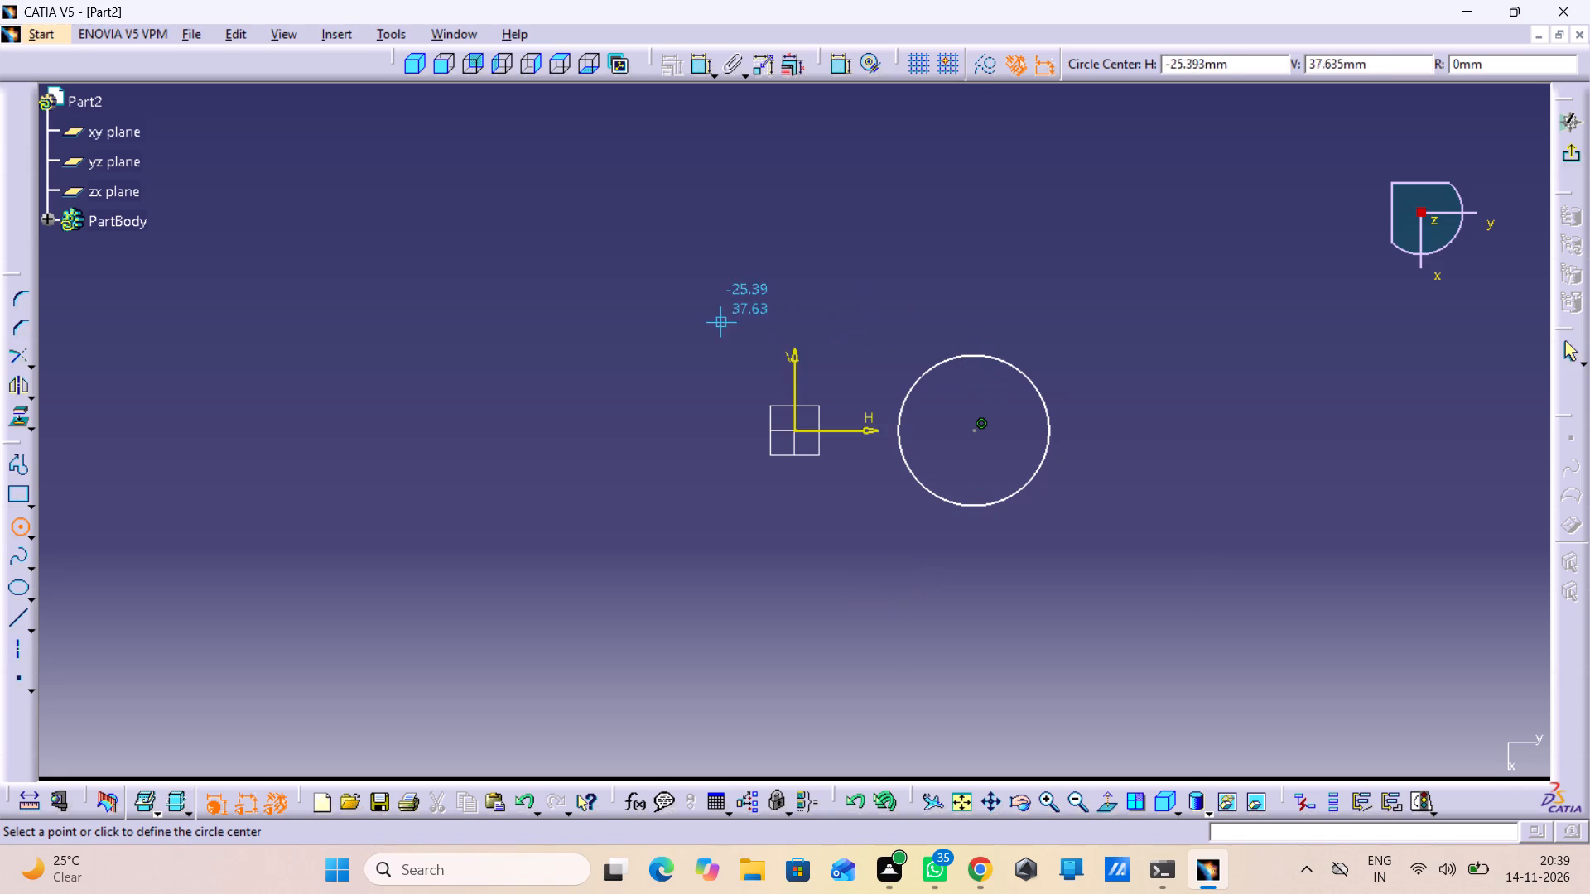
Sketch an open three-line U profile around the origin, about 80 mm long and 68 mm high, with its open ends level with the circle's centre.
click(10, 460)
double_click(14, 465)
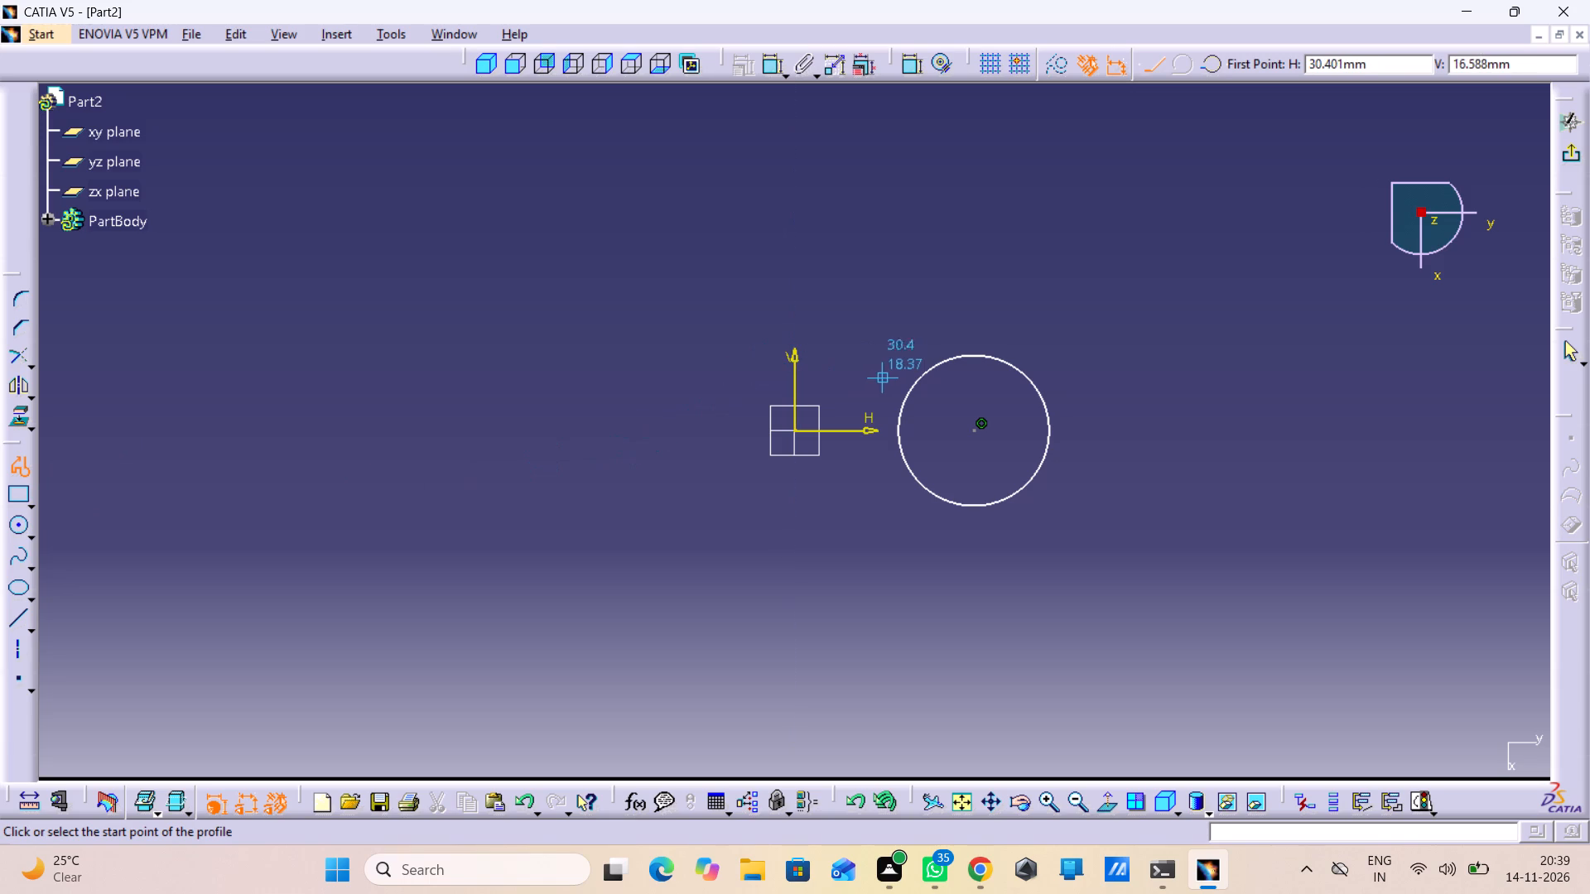
click(977, 536)
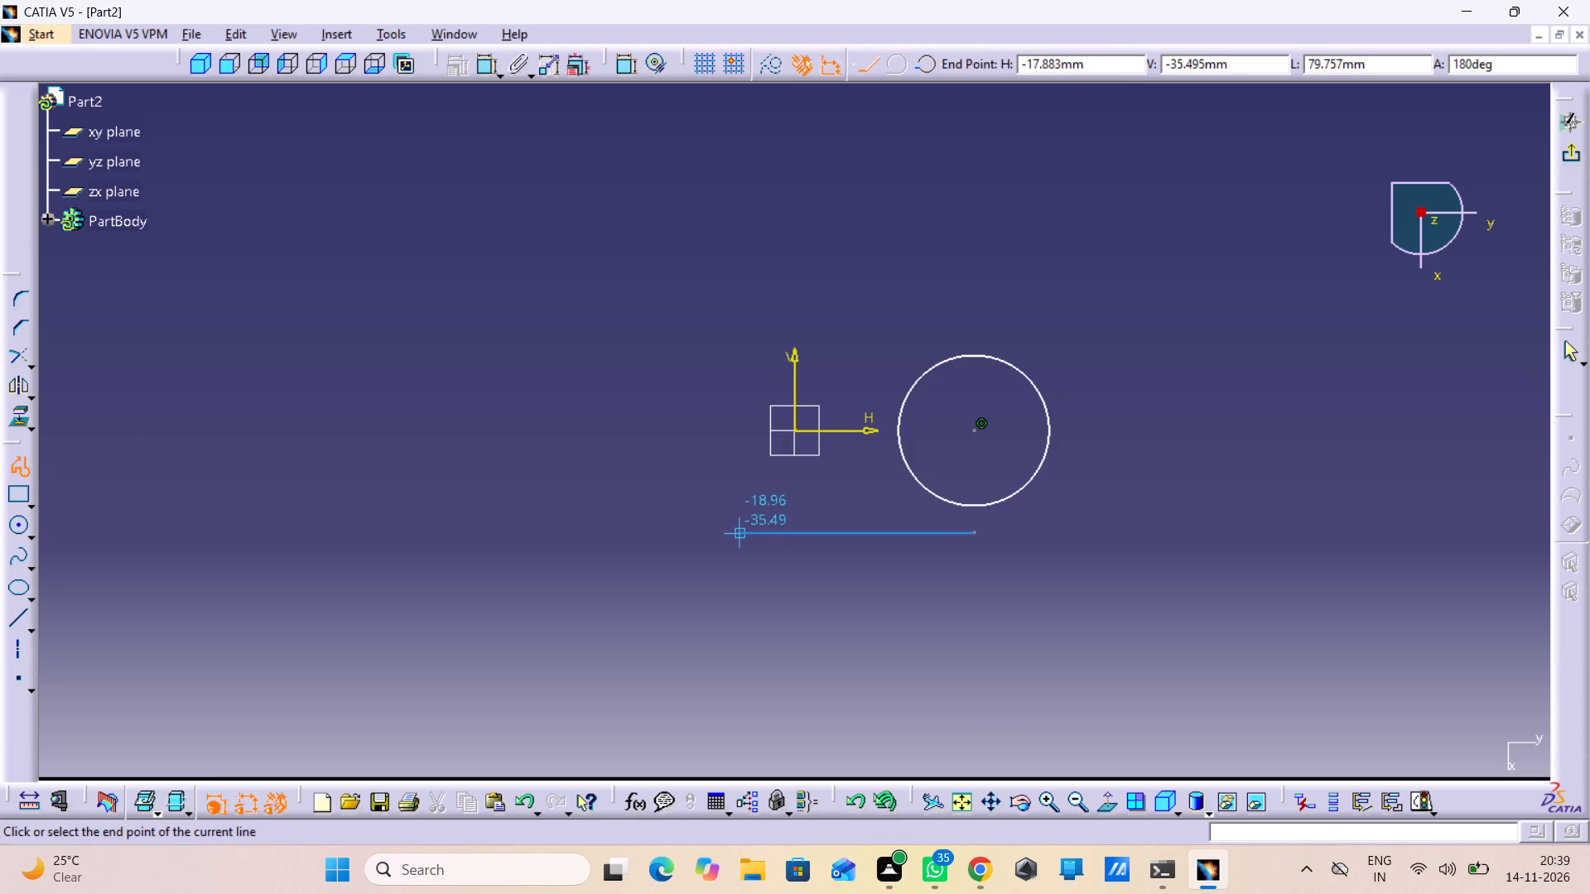
click(743, 531)
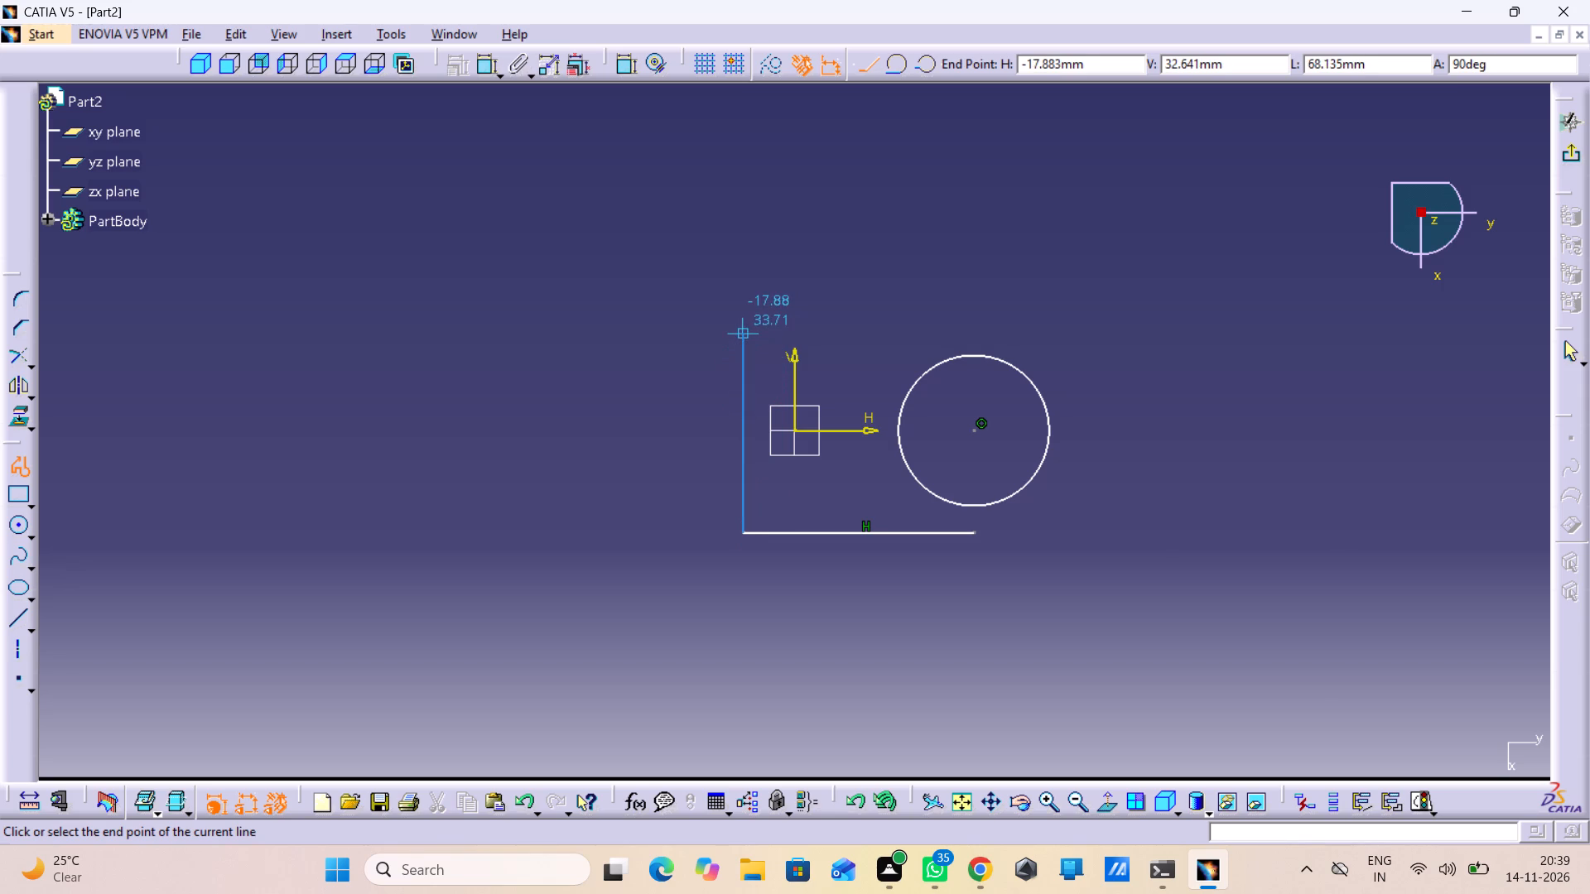
click(740, 339)
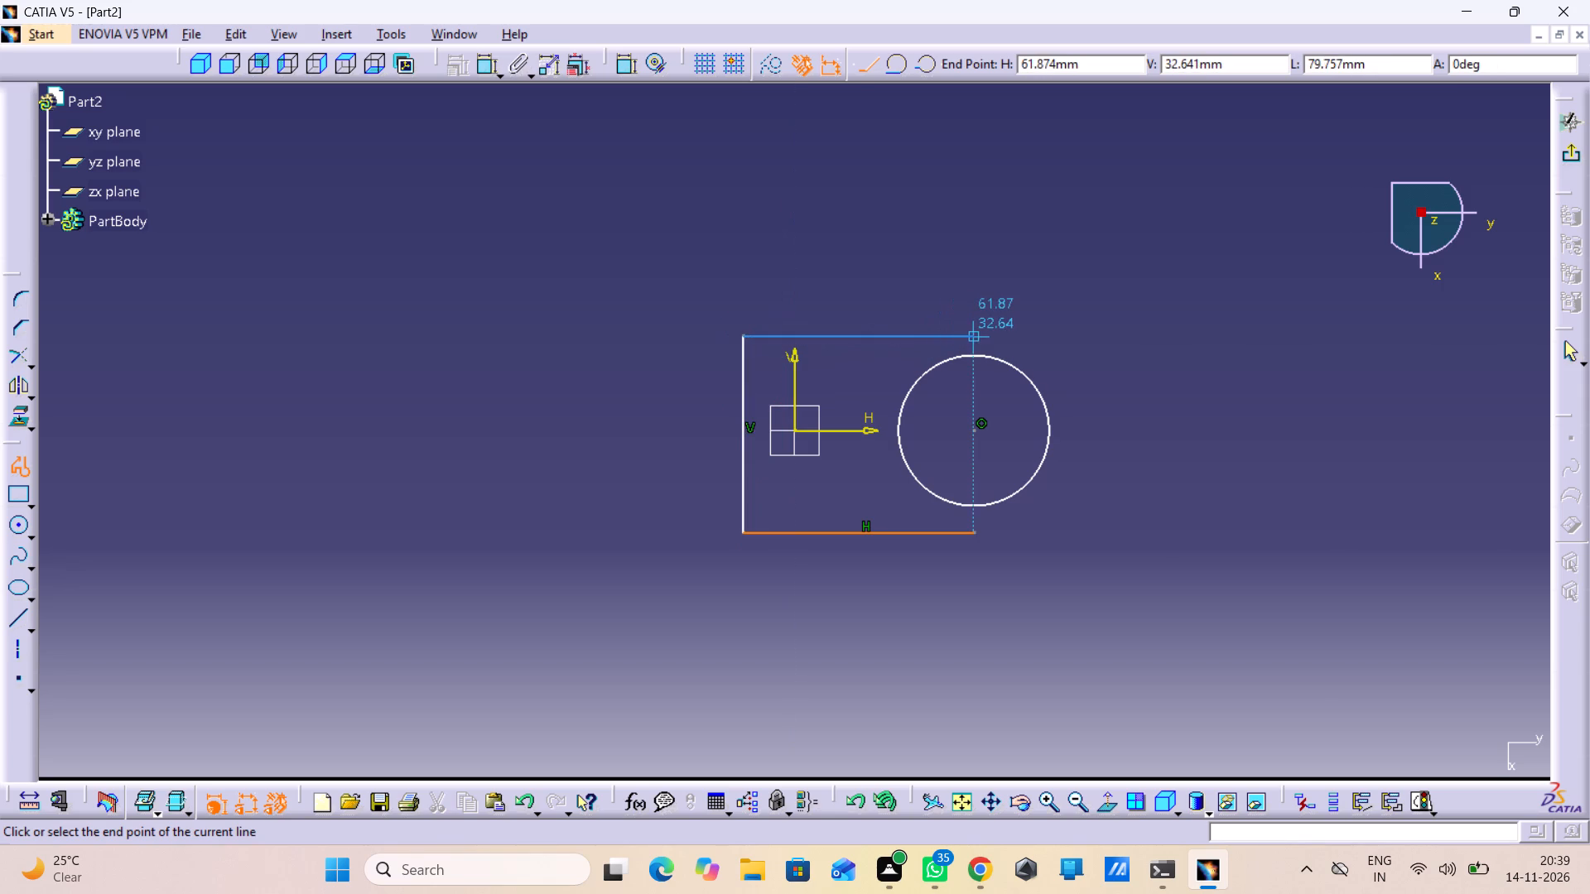
click(979, 336)
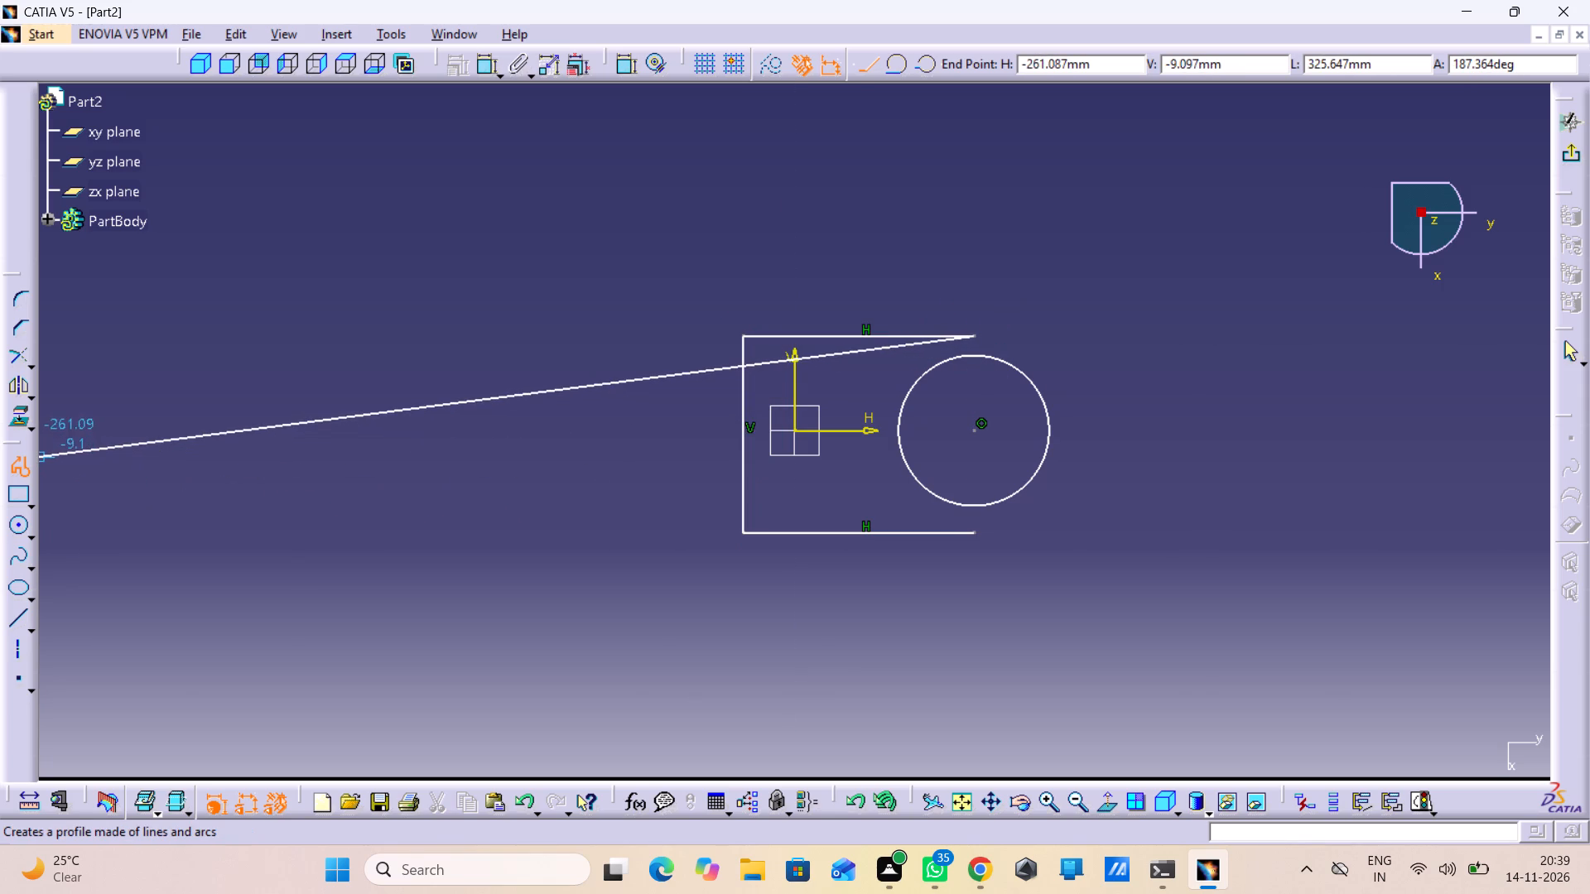
click(22, 463)
click(458, 519)
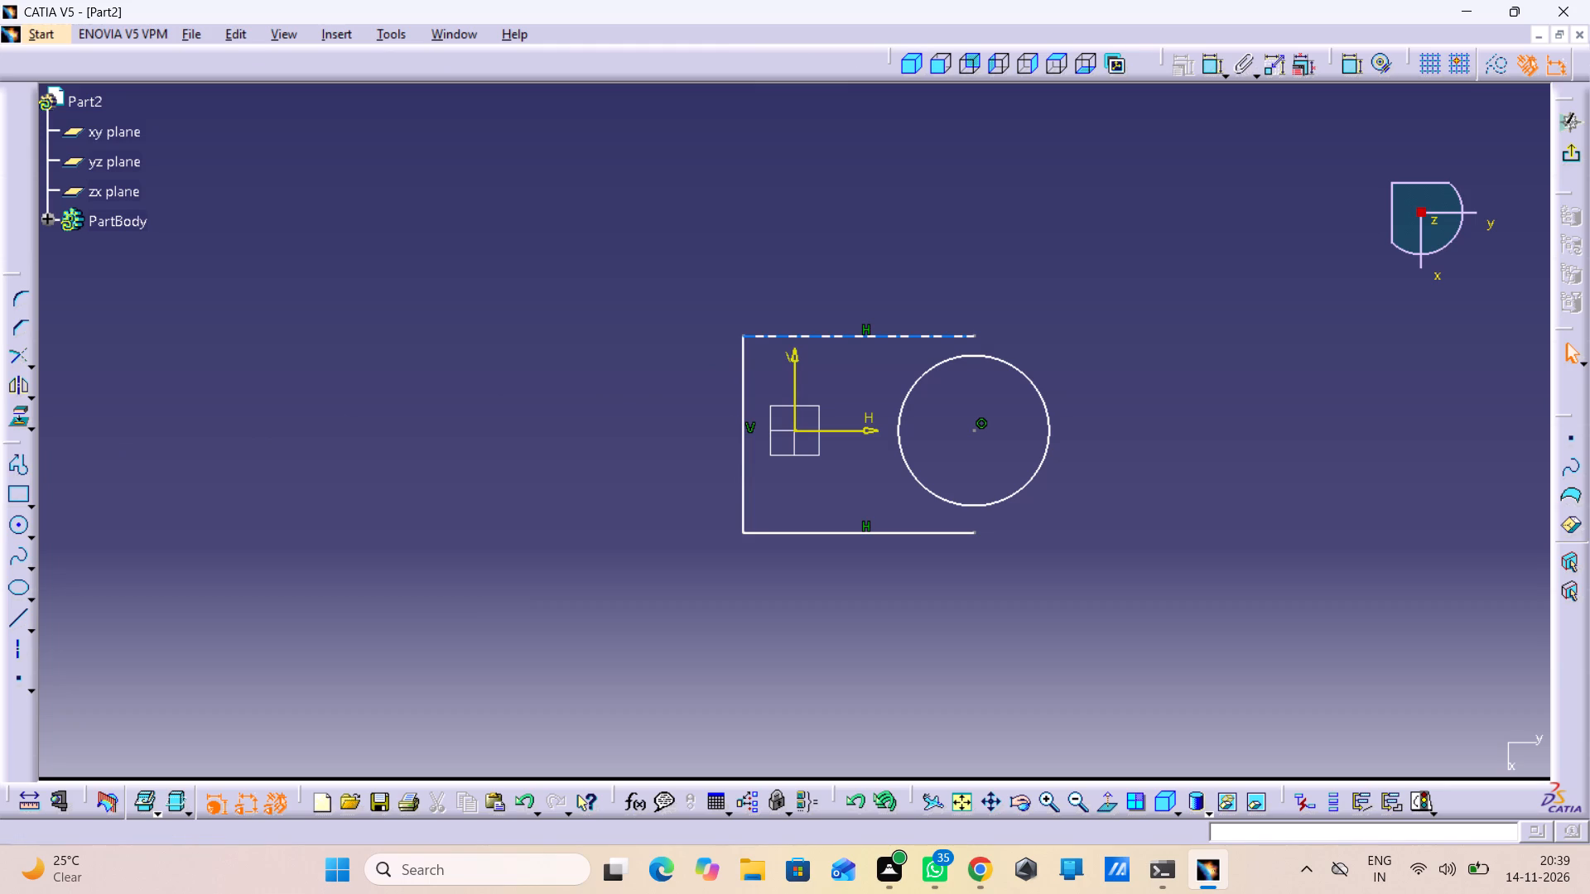
Make the free endpoints of the profile's upper and lower horizontal lines coincident with the circle.
double_click(1217, 75)
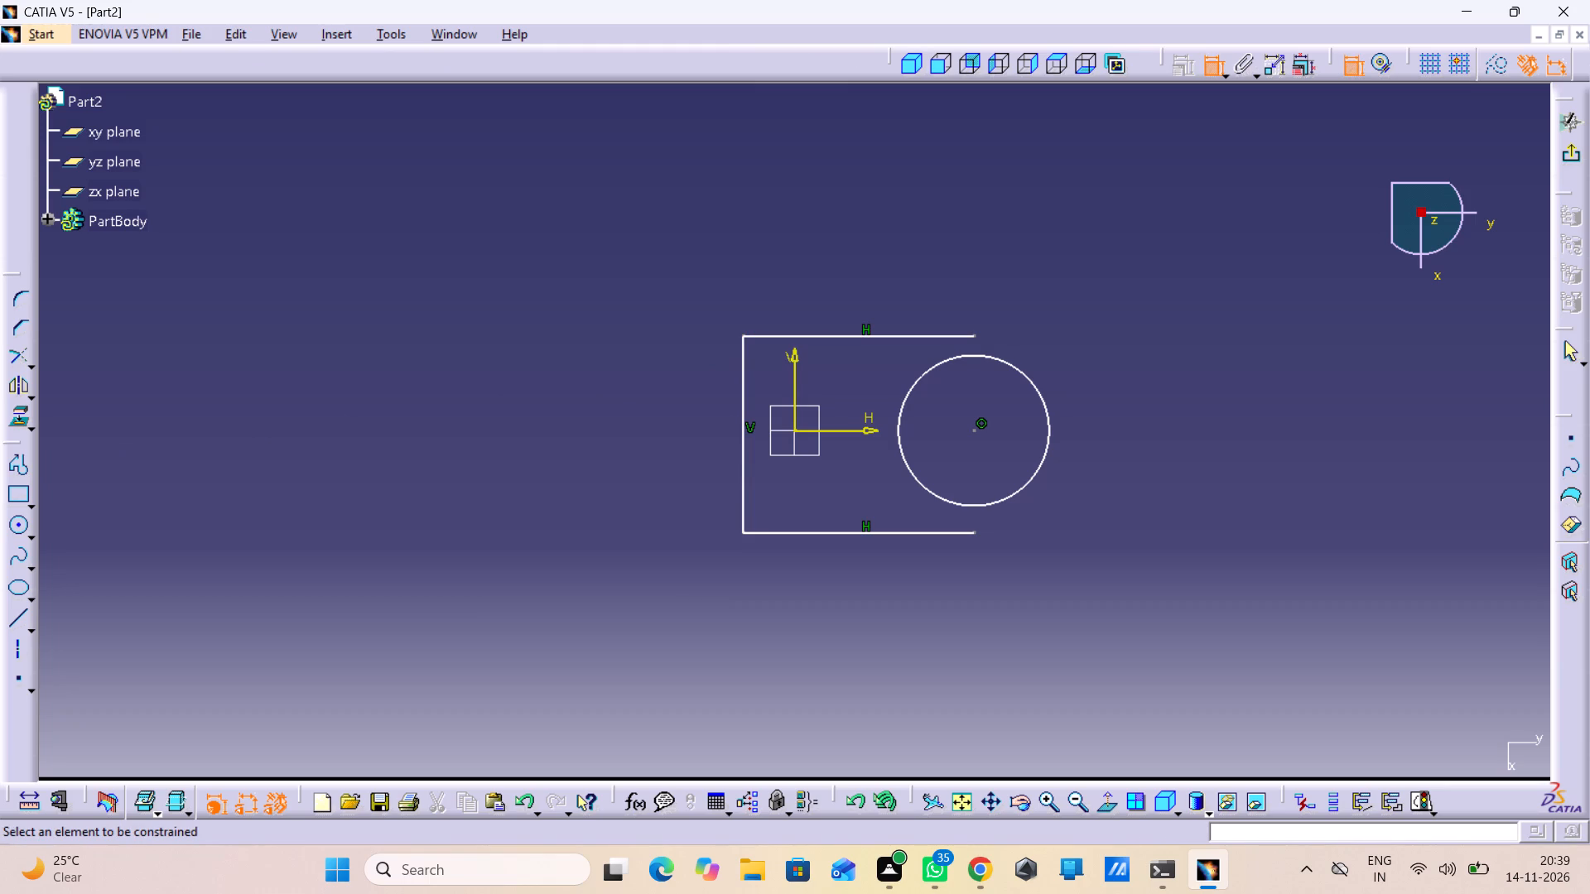
click(973, 335)
click(973, 358)
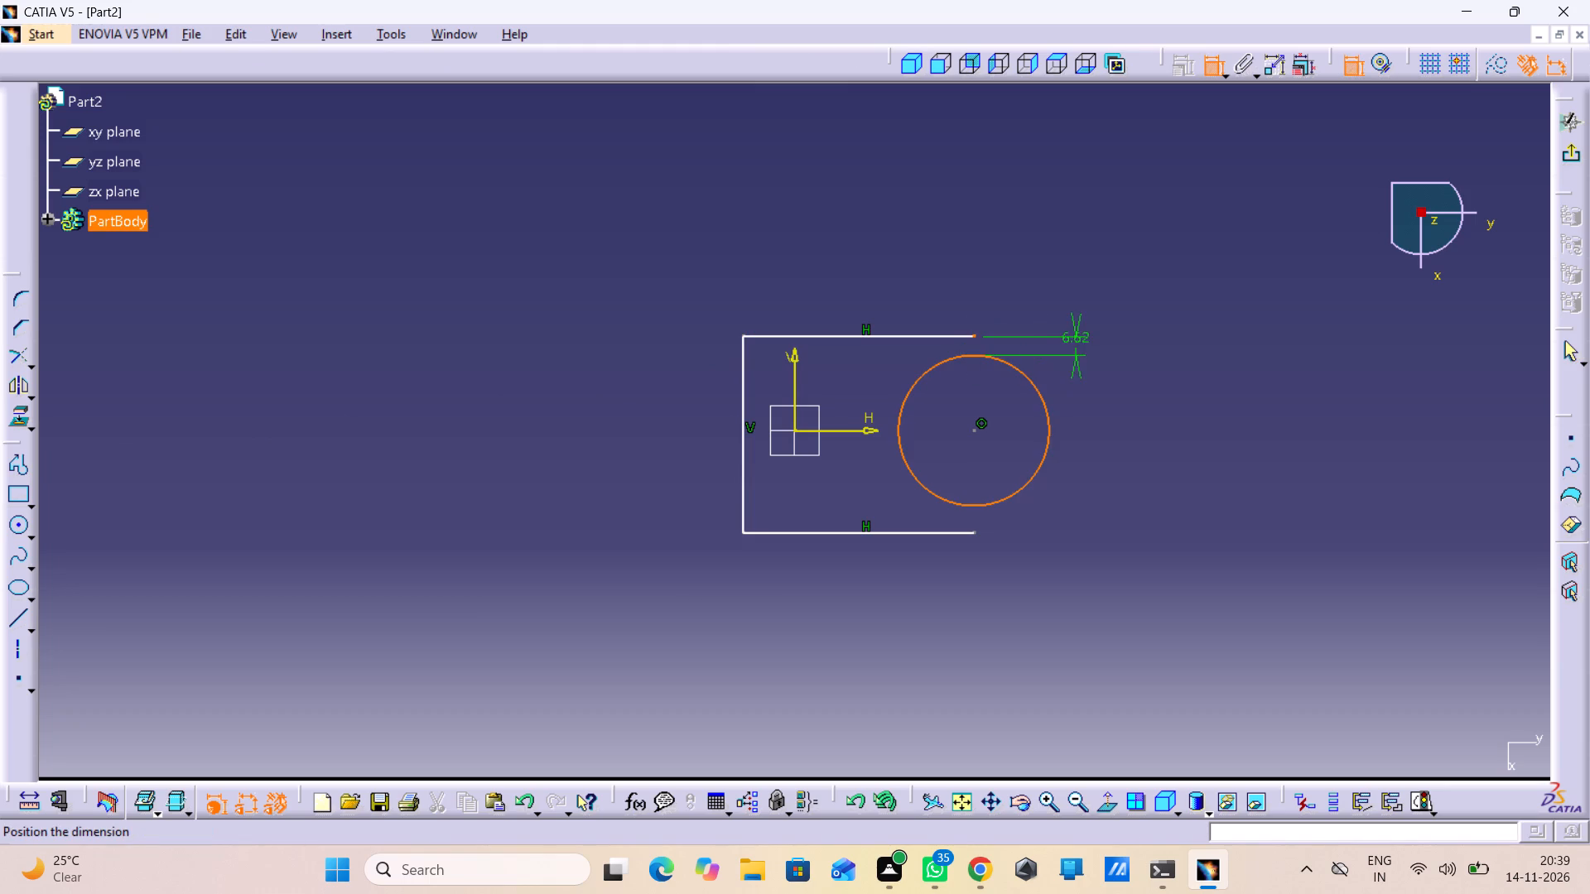
right_click(1080, 339)
click(1140, 505)
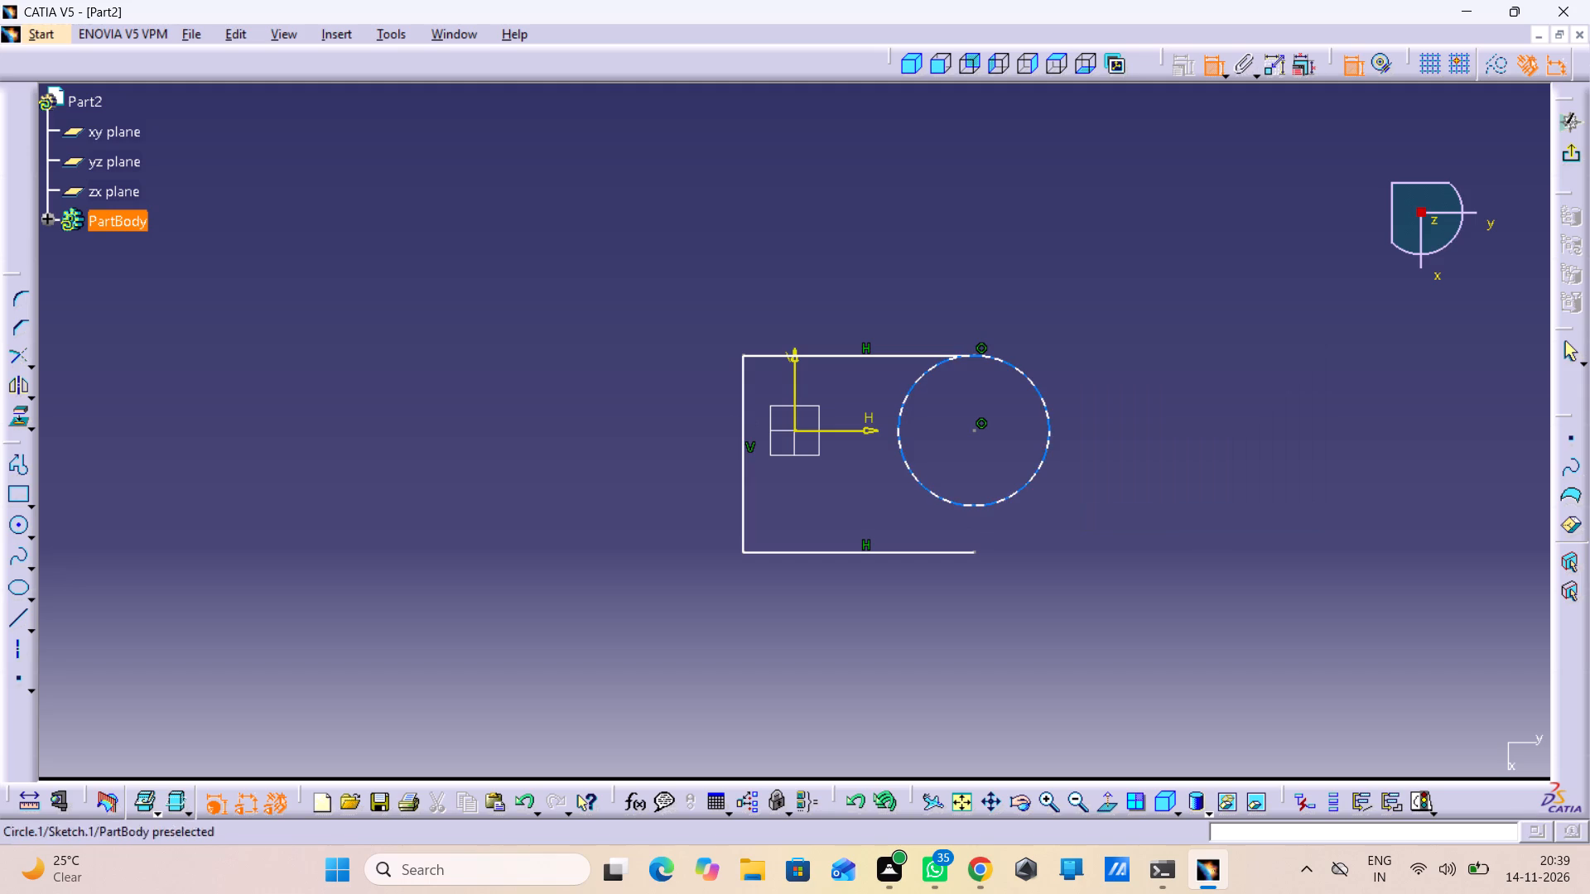
click(990, 504)
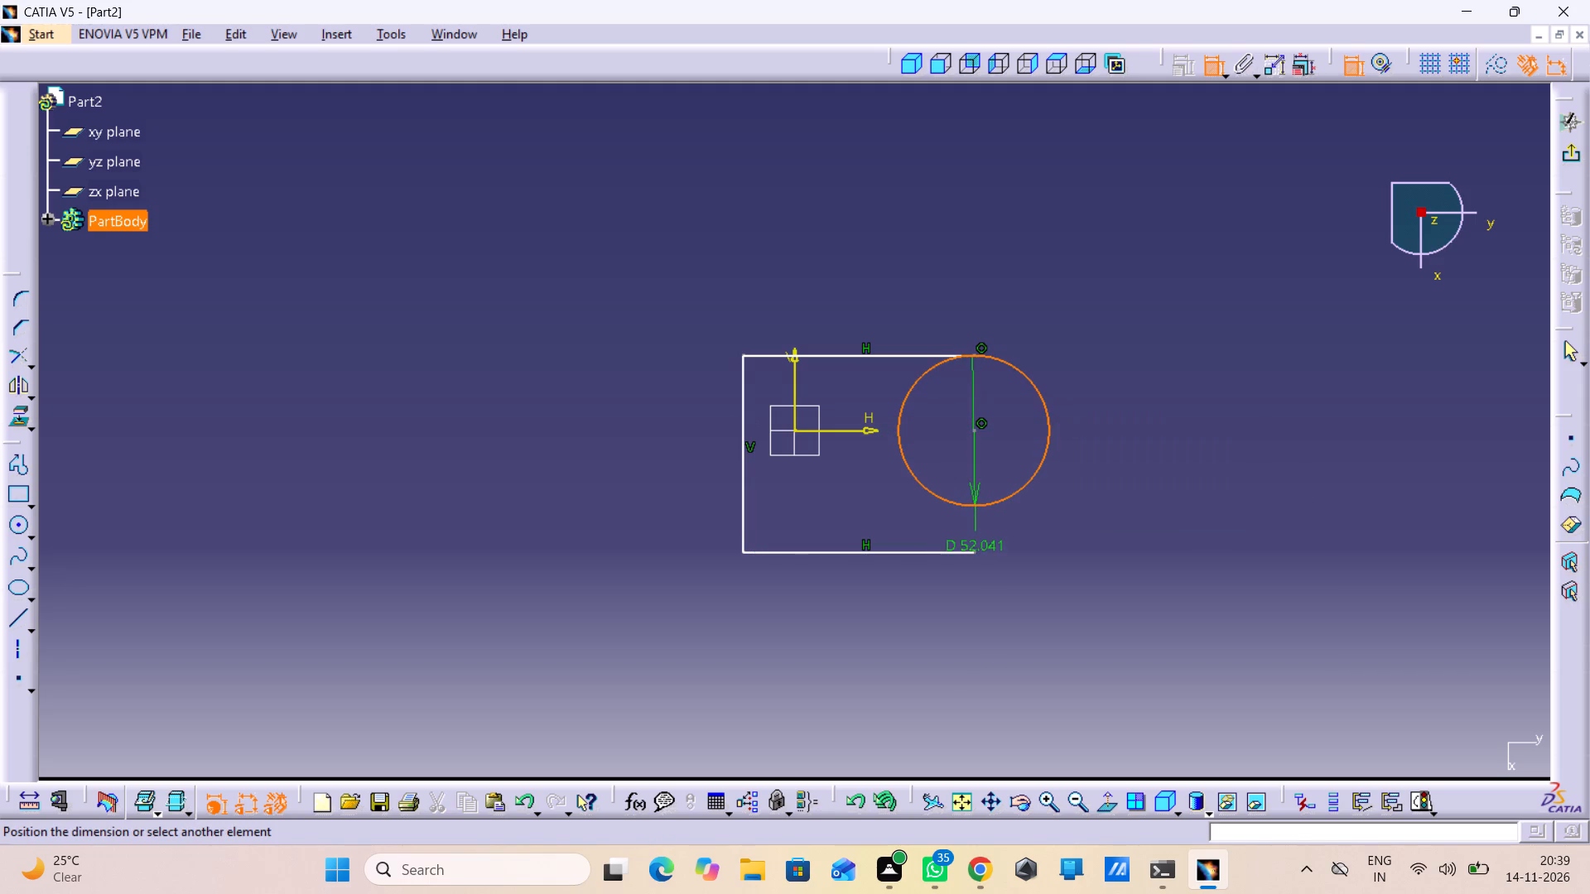
click(971, 552)
right_click(1050, 525)
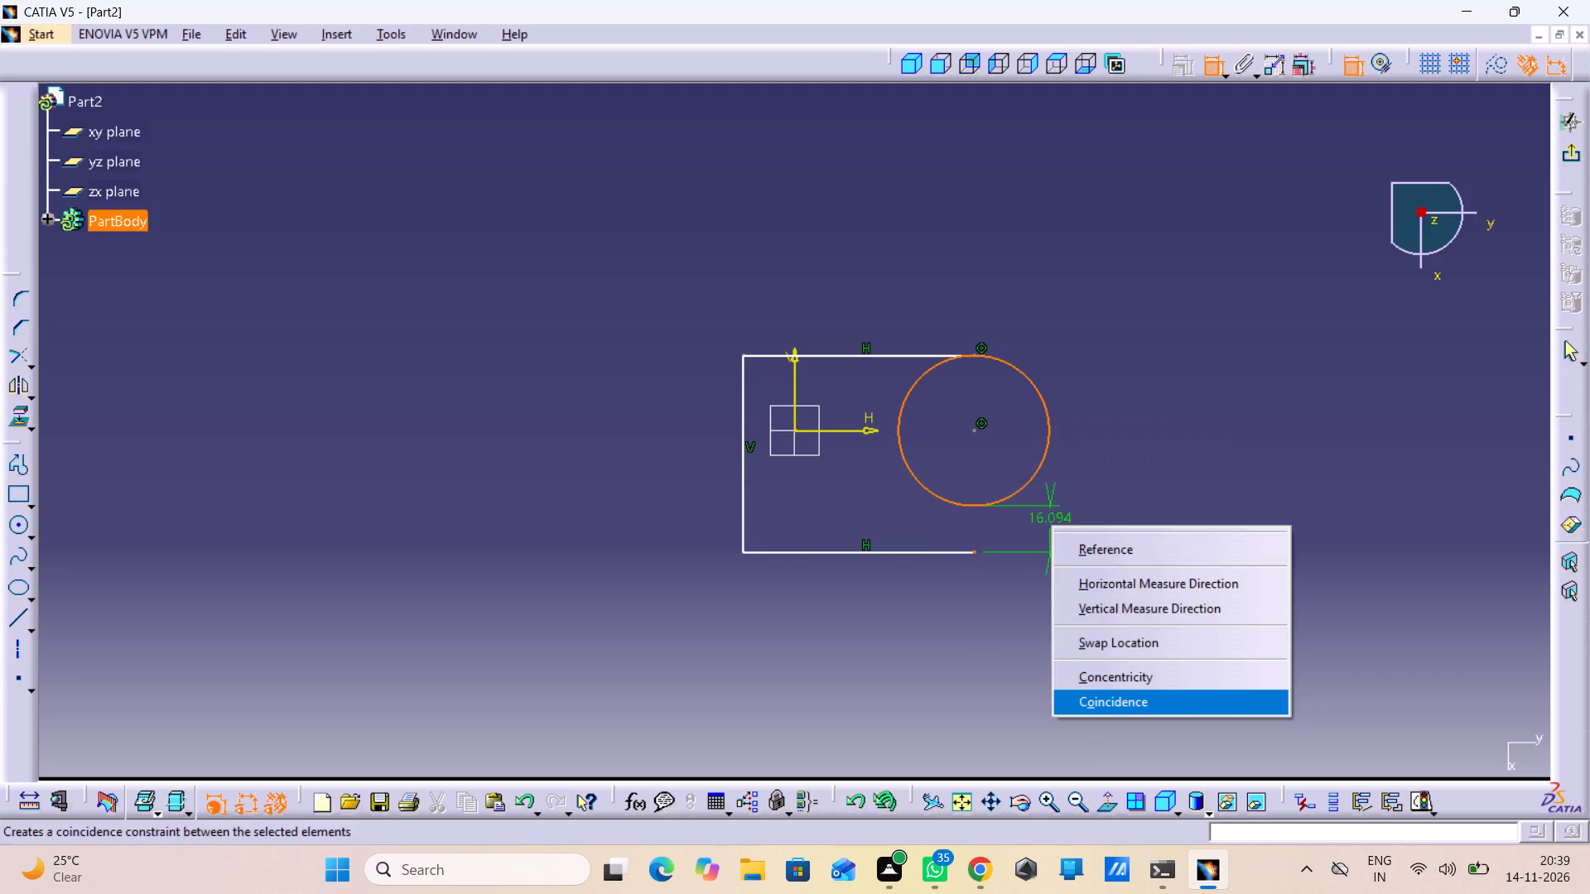
click(1111, 692)
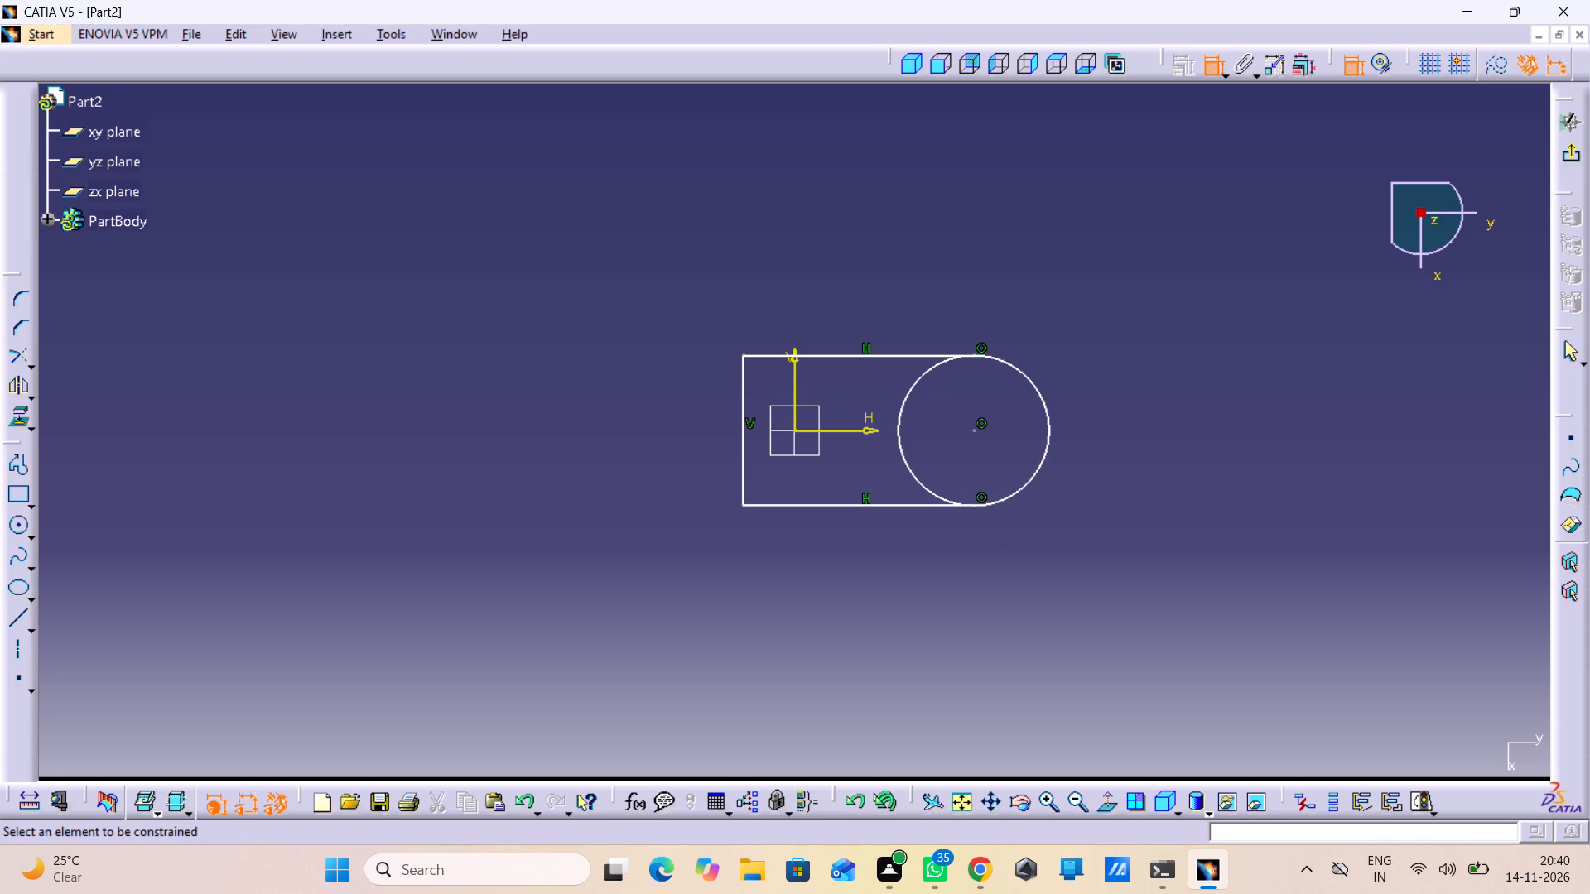
Sketch a smaller circle of about 24 mm diameter on the same centre as the existing circle.
click(20, 528)
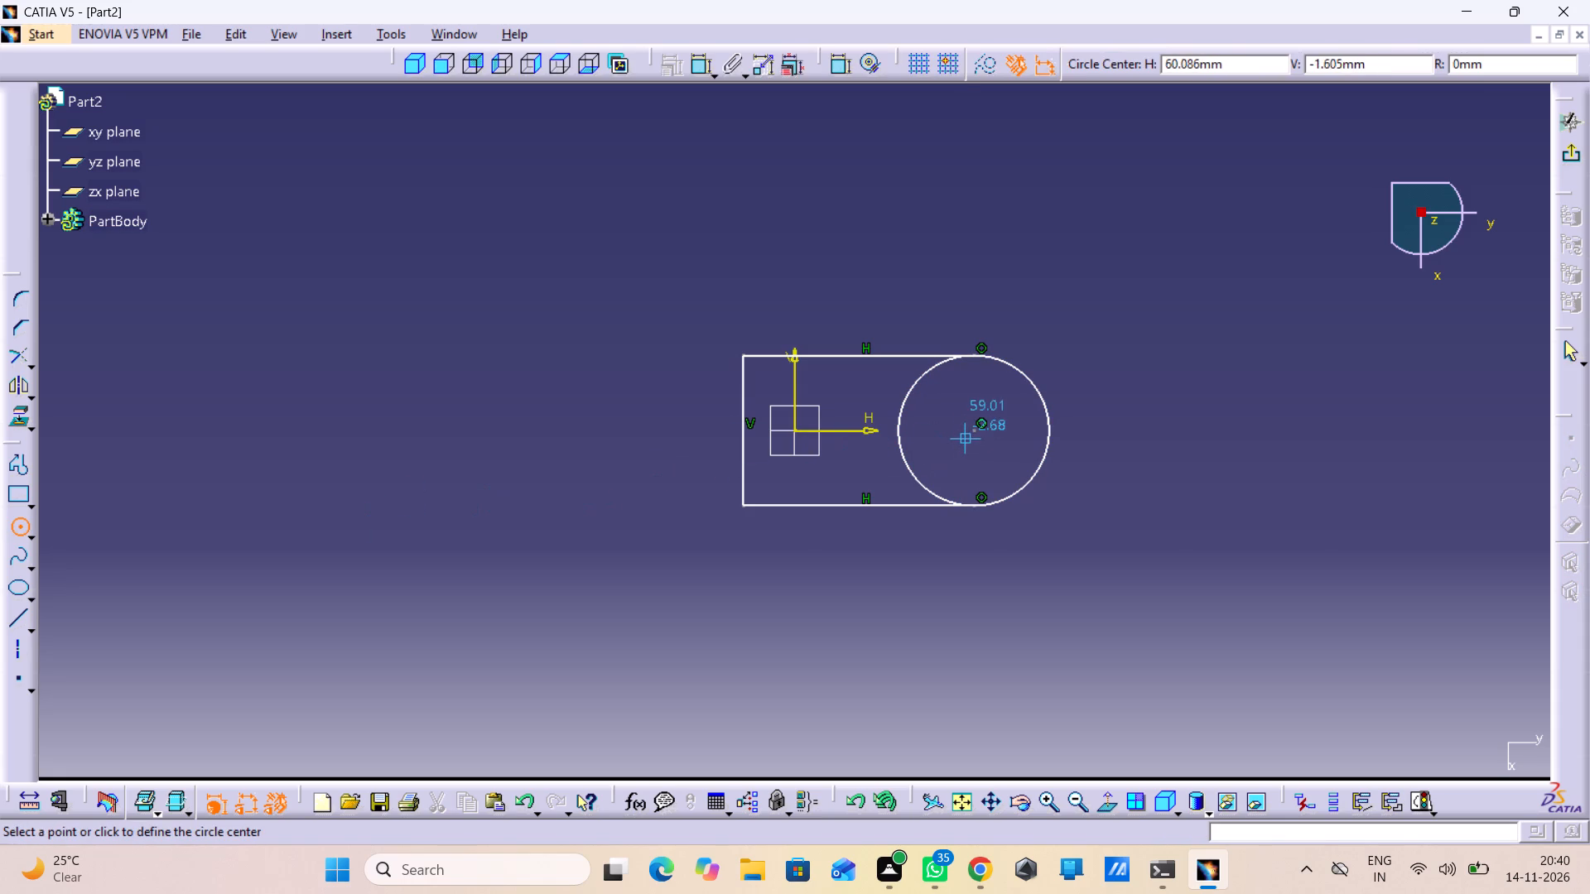
click(975, 432)
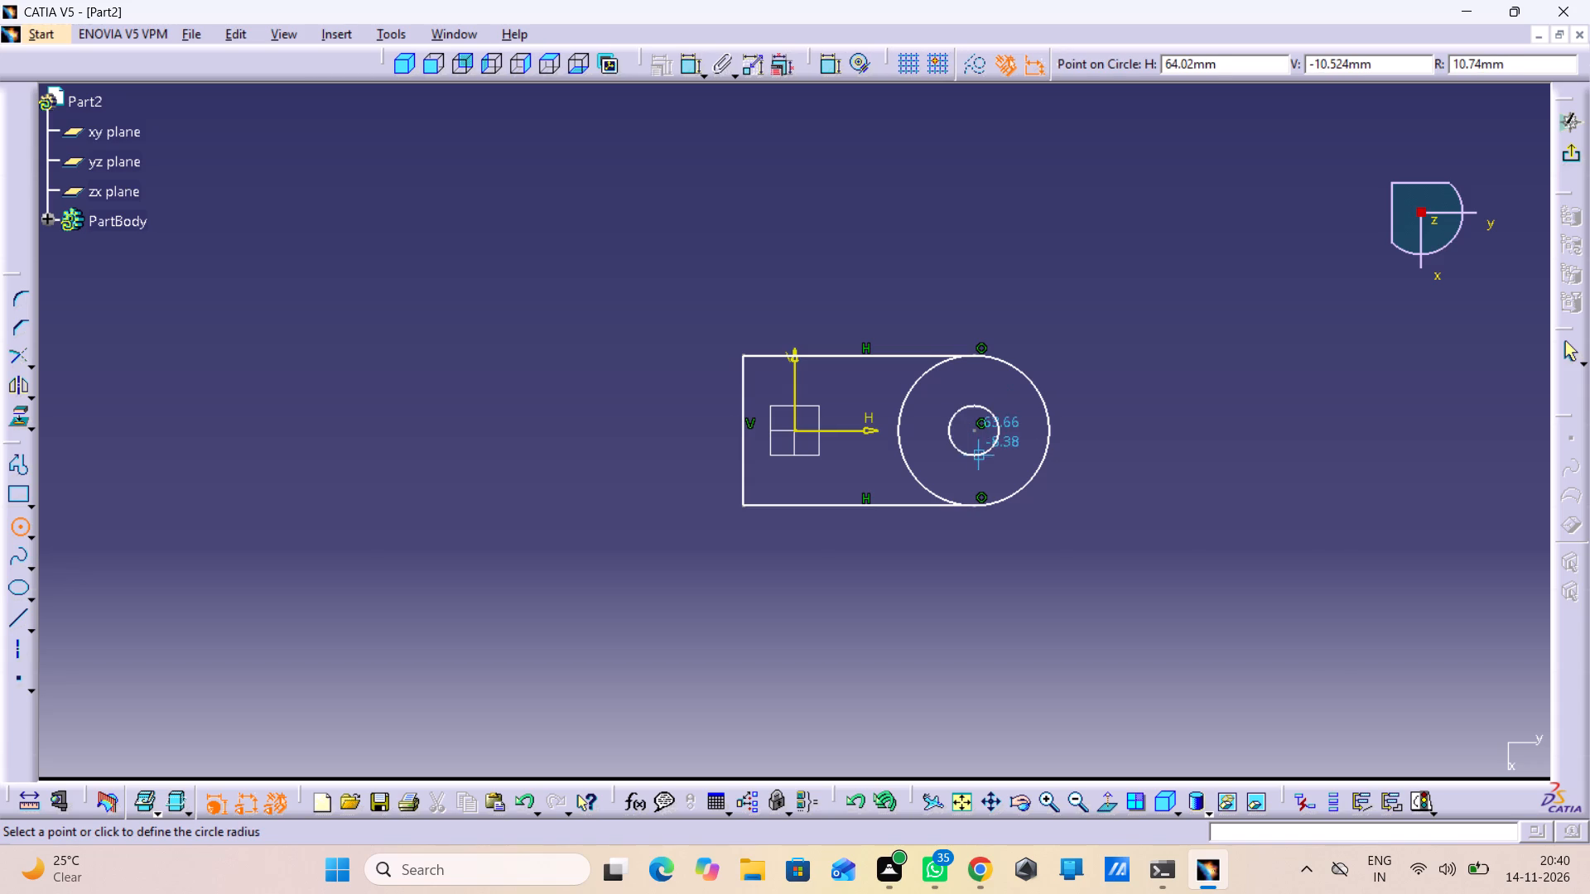
click(984, 467)
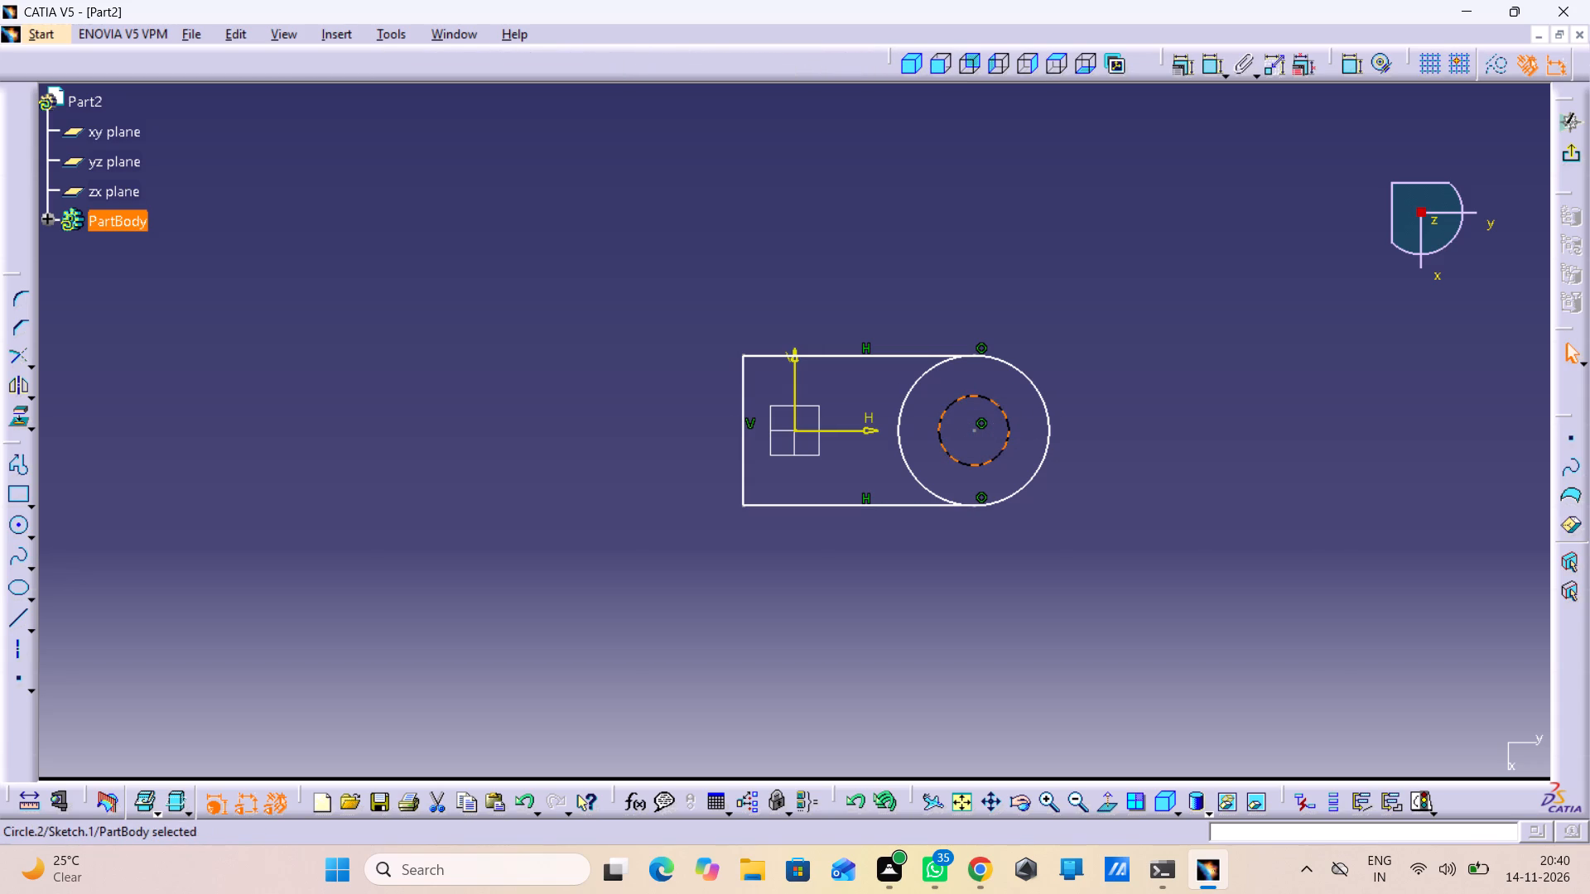
Dimension the inner circle and set its diameter to 20 mm.
double_click(1215, 61)
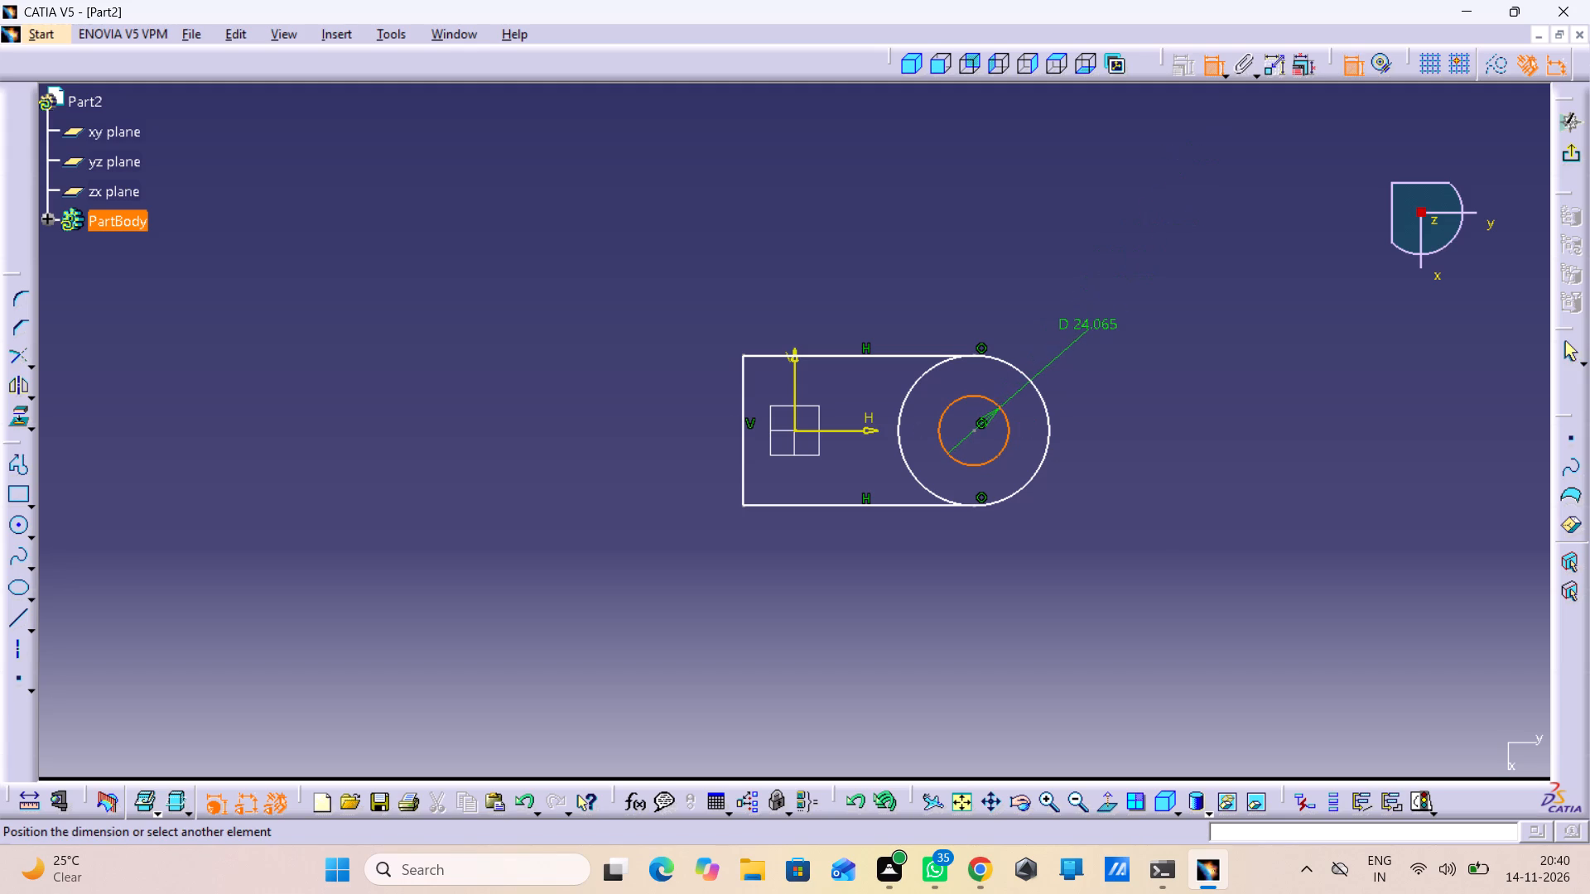
click(1082, 334)
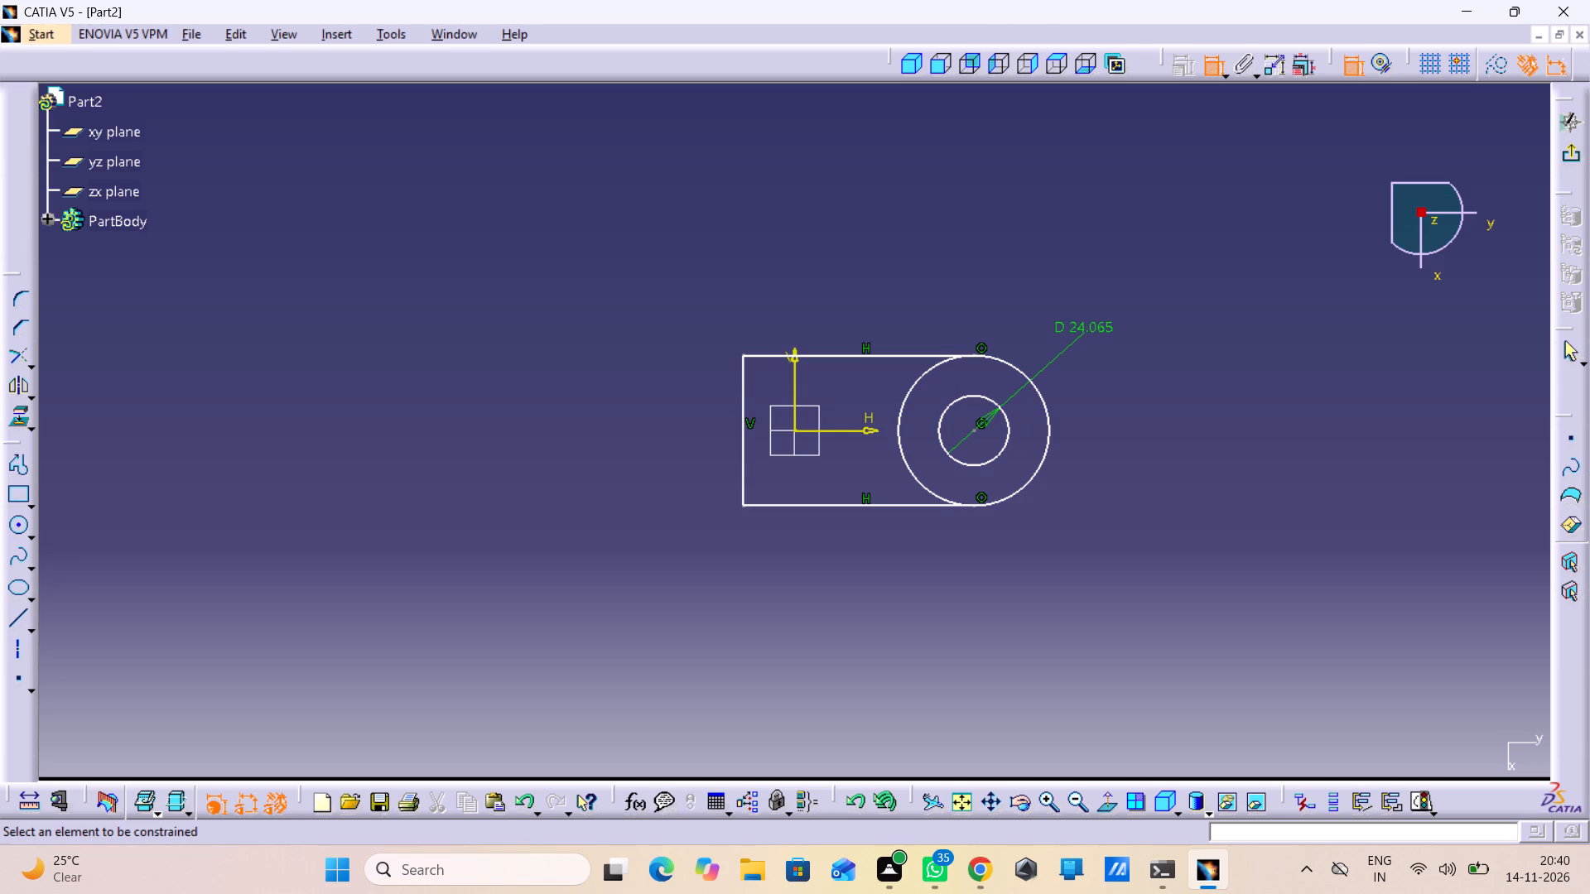
double_click(1082, 334)
text(20)
key(Return)
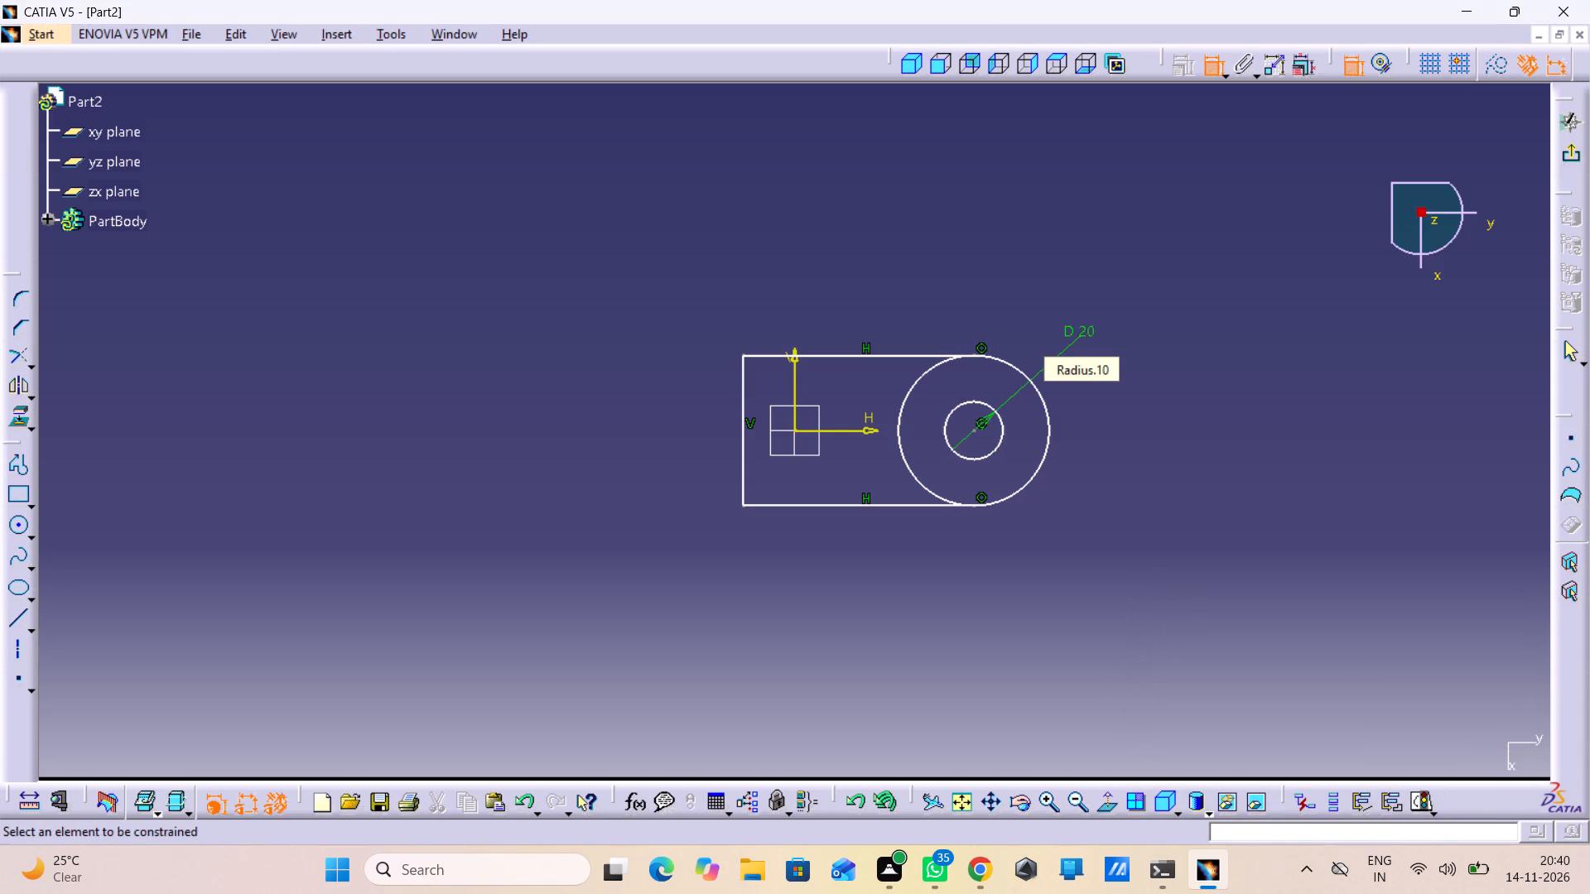
Dimension the outer circle as a radius and set it to 20 mm.
click(1051, 422)
click(1122, 409)
double_click(1124, 404)
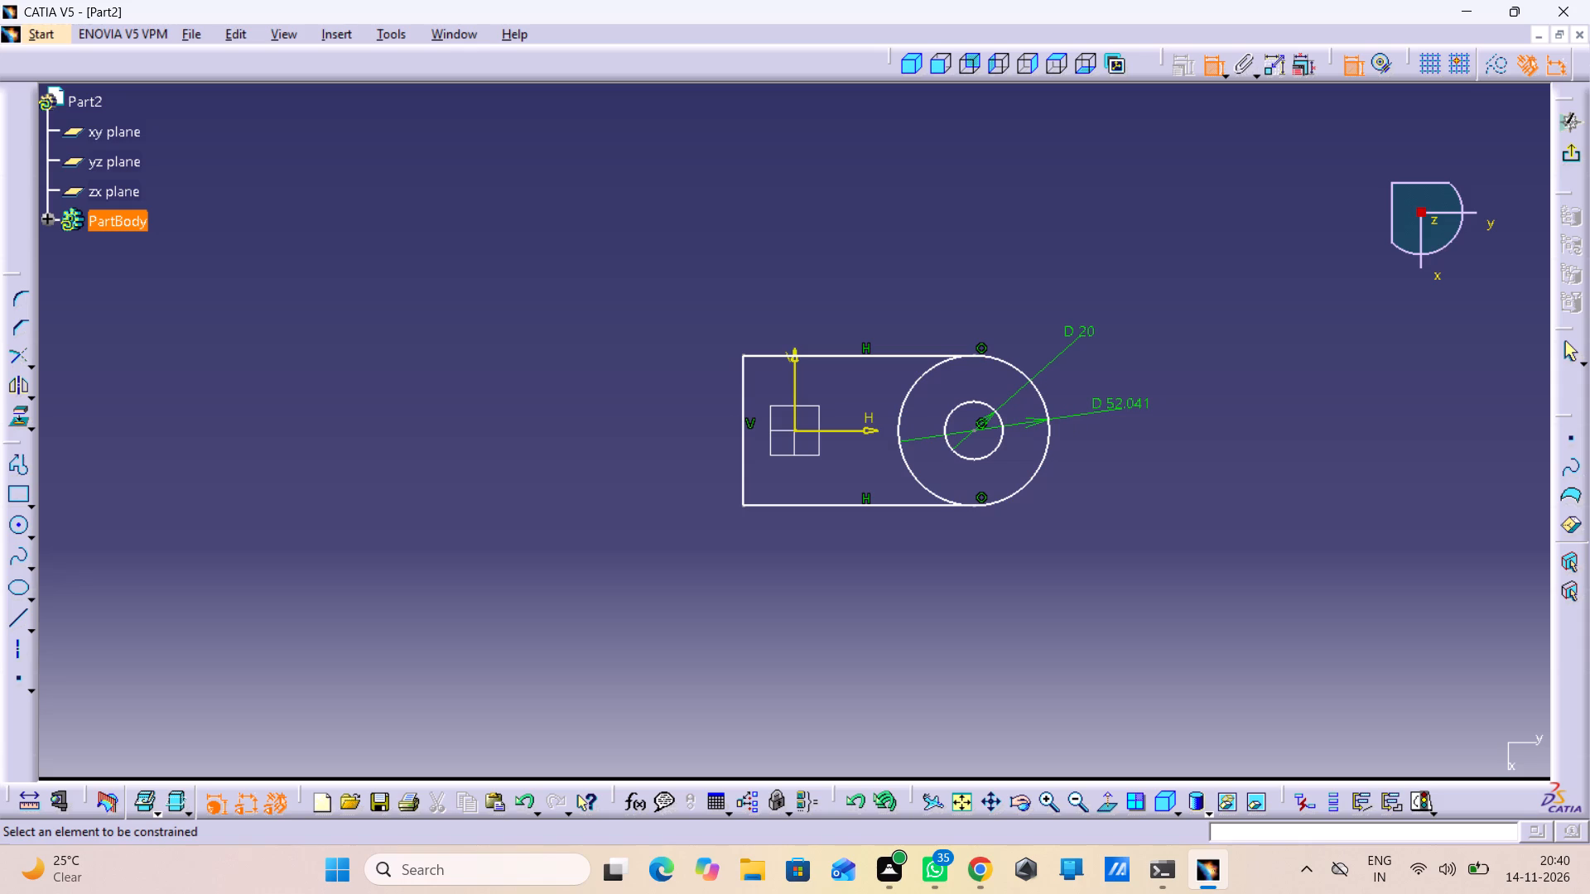
double_click(1100, 403)
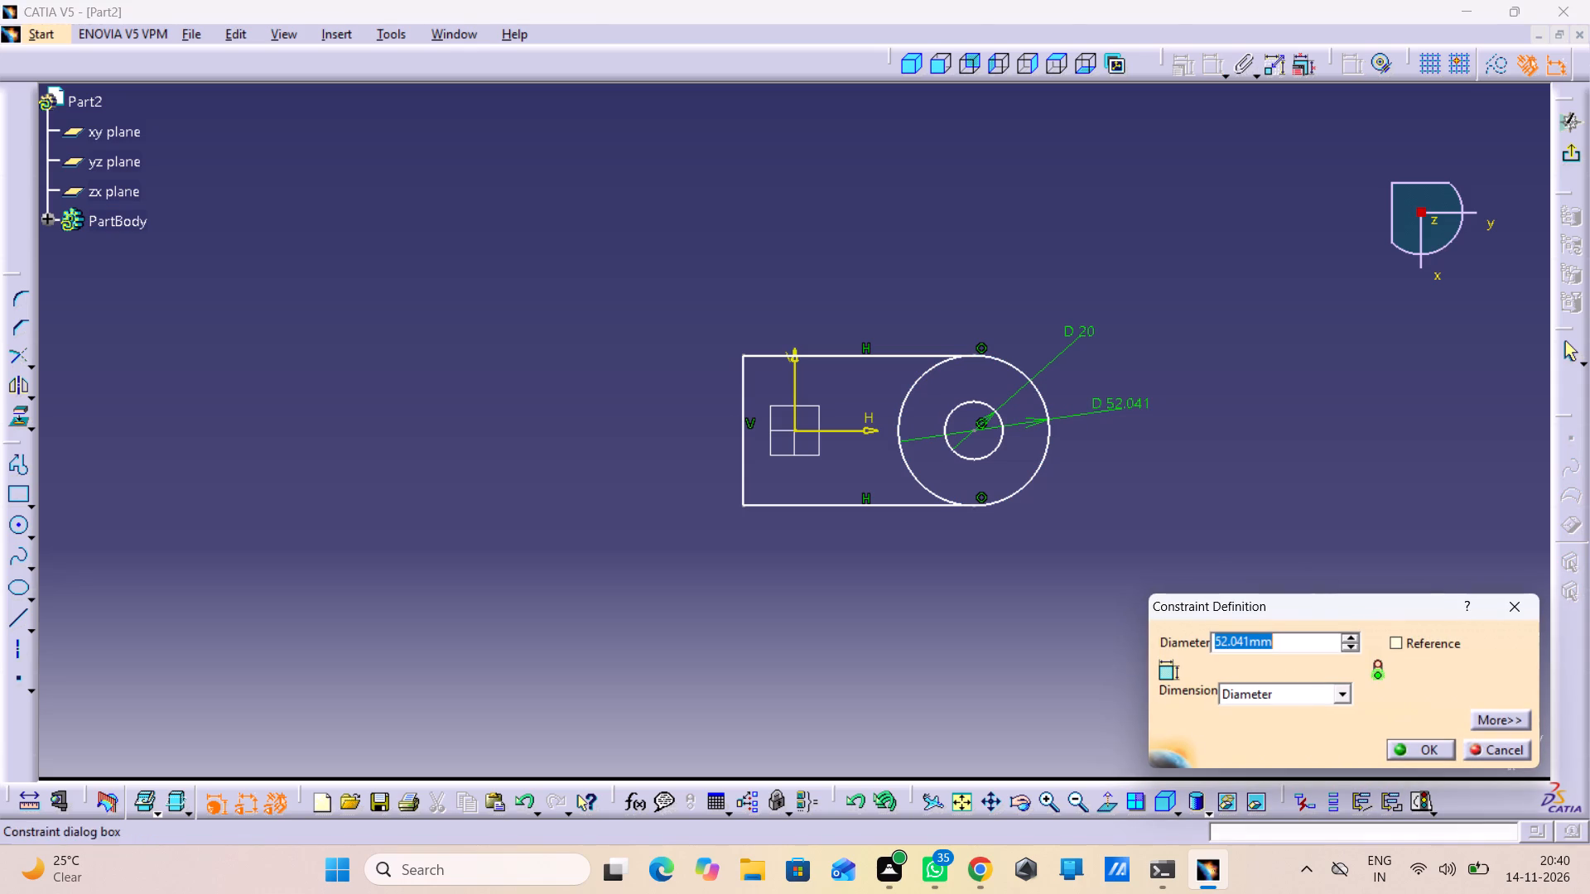
click(1260, 695)
click(1263, 709)
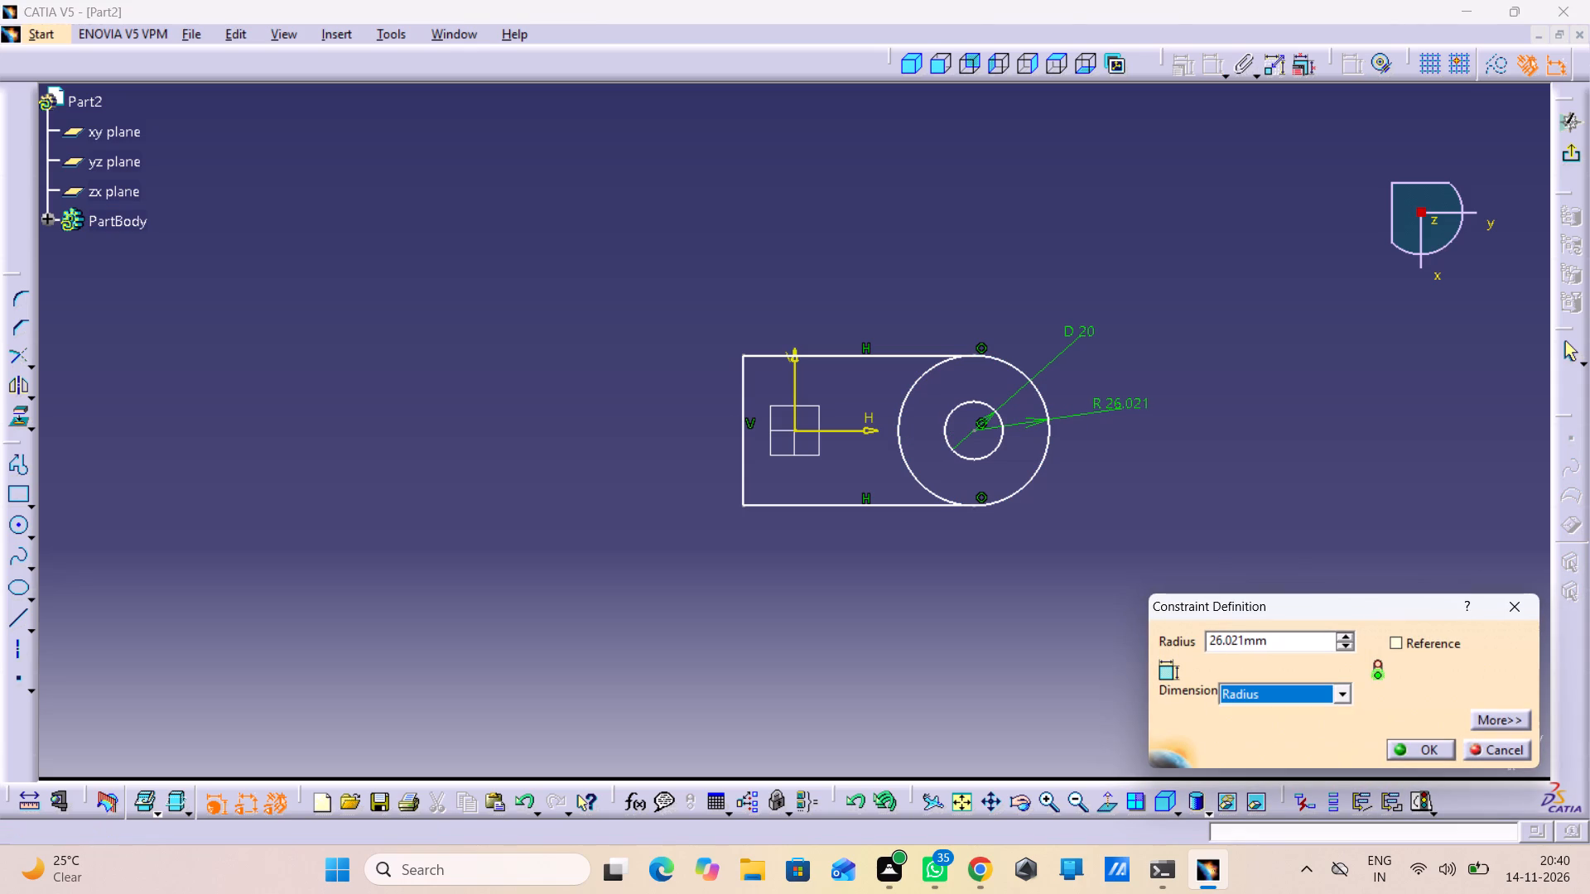
drag(1264, 644, 1176, 642)
text(20)
key(Return)
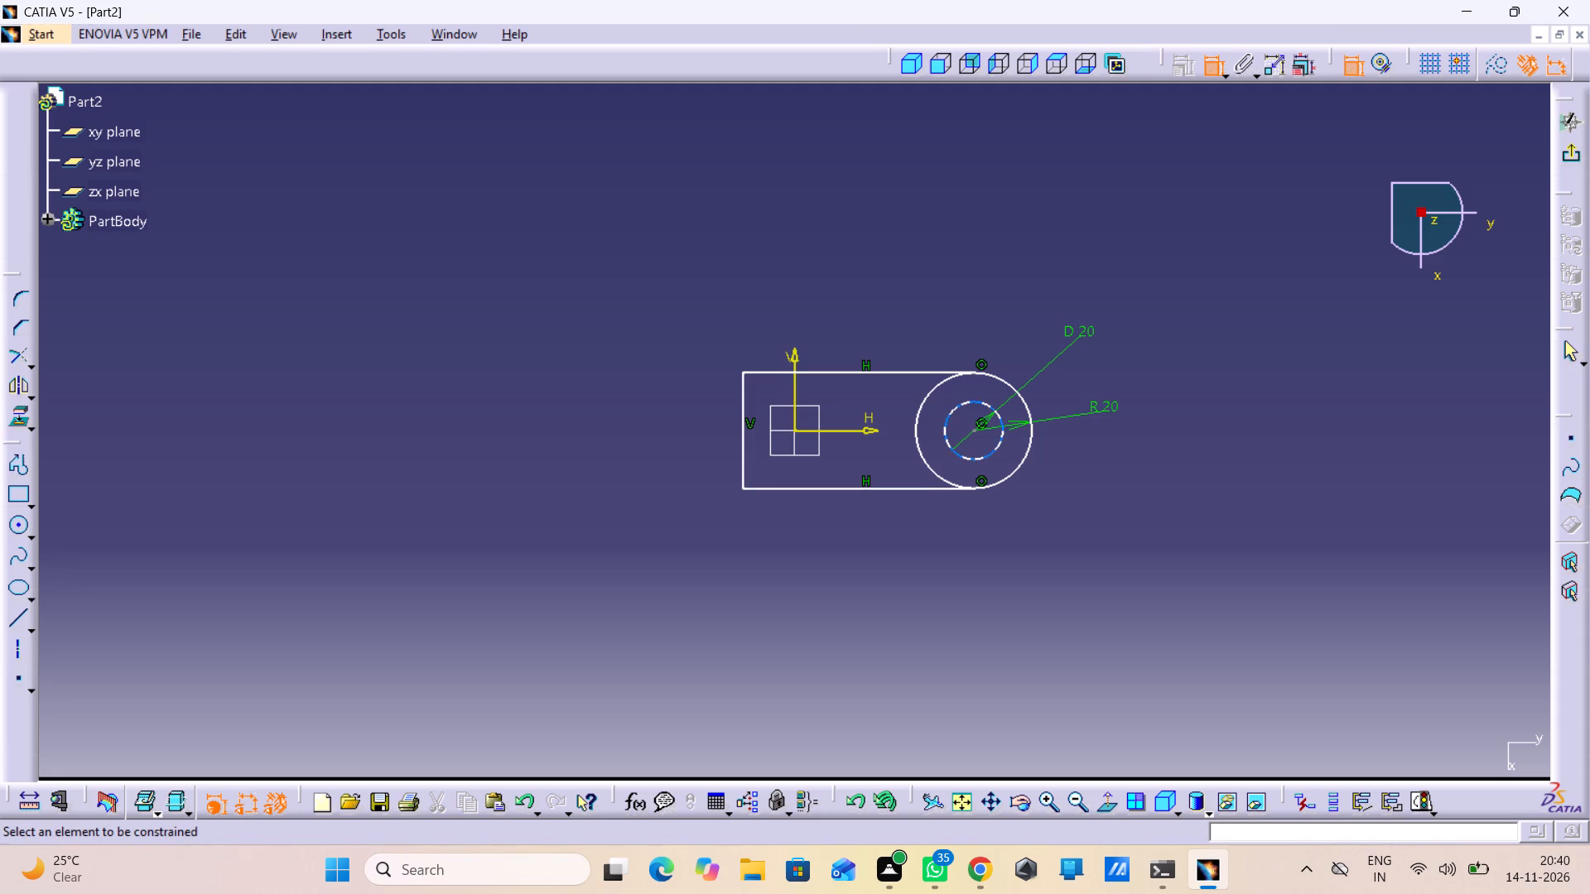
Dimension the distance from the circles' centre to the profile's vertical line and set it to 40 mm.
click(971, 431)
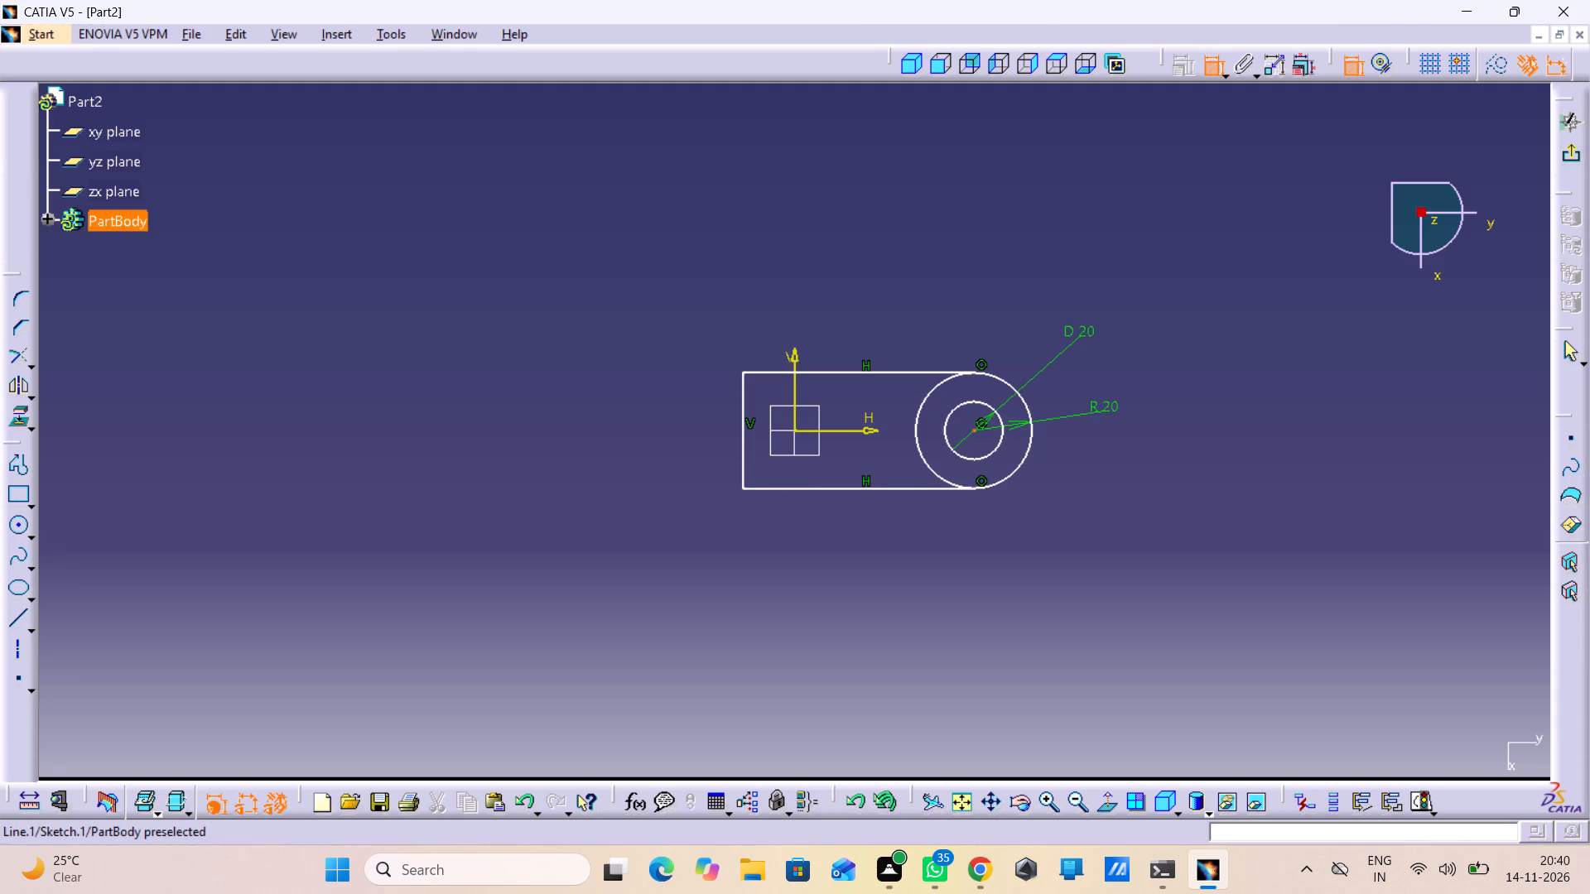
click(744, 405)
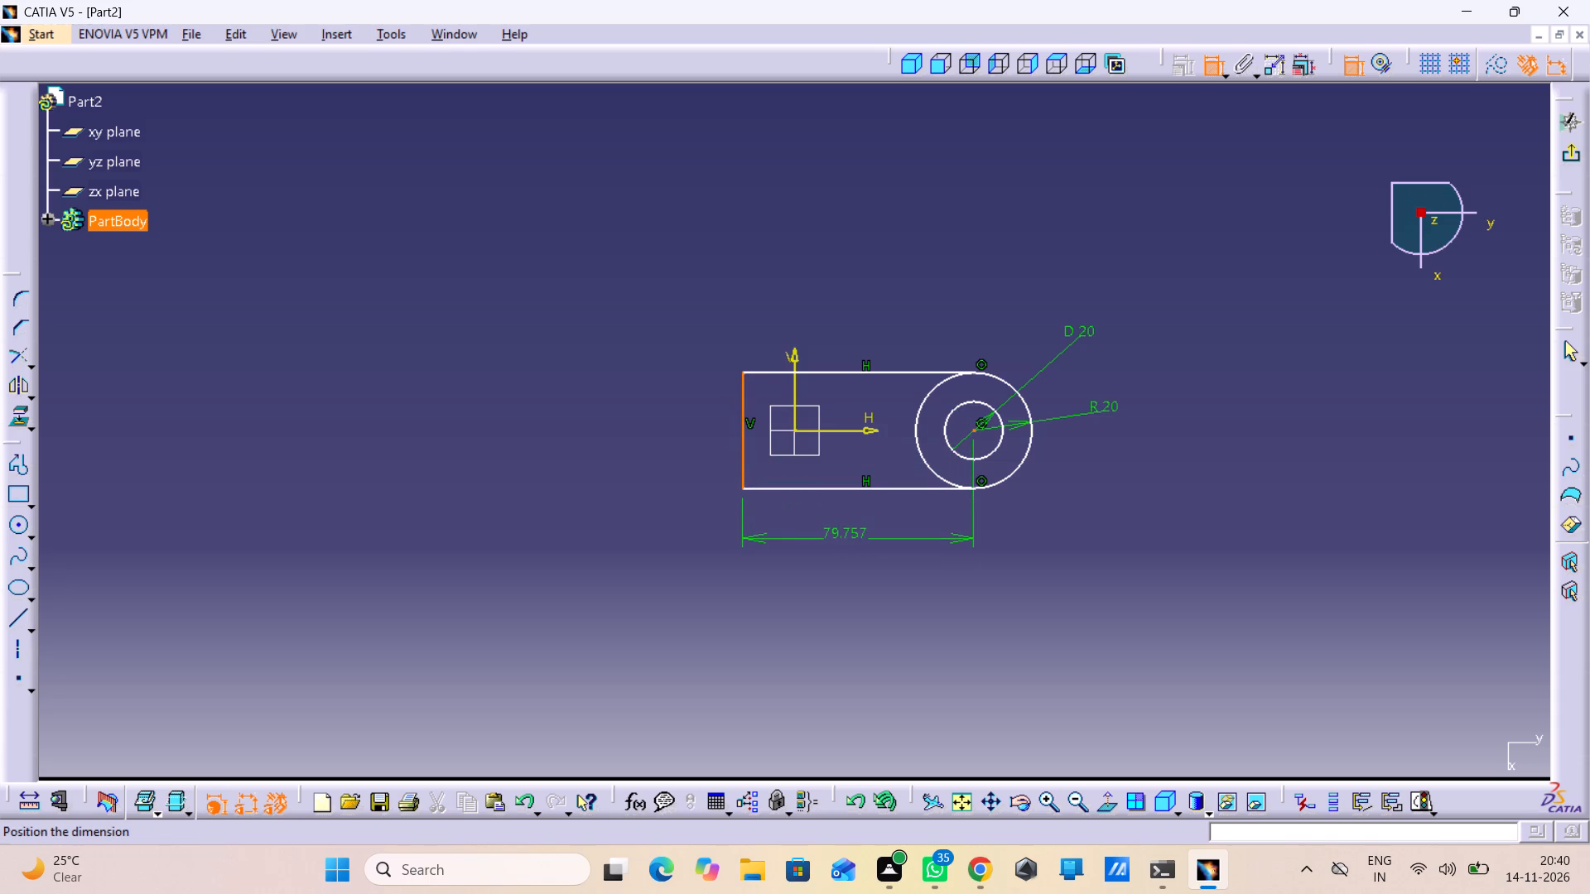
click(846, 539)
click(846, 536)
double_click(846, 536)
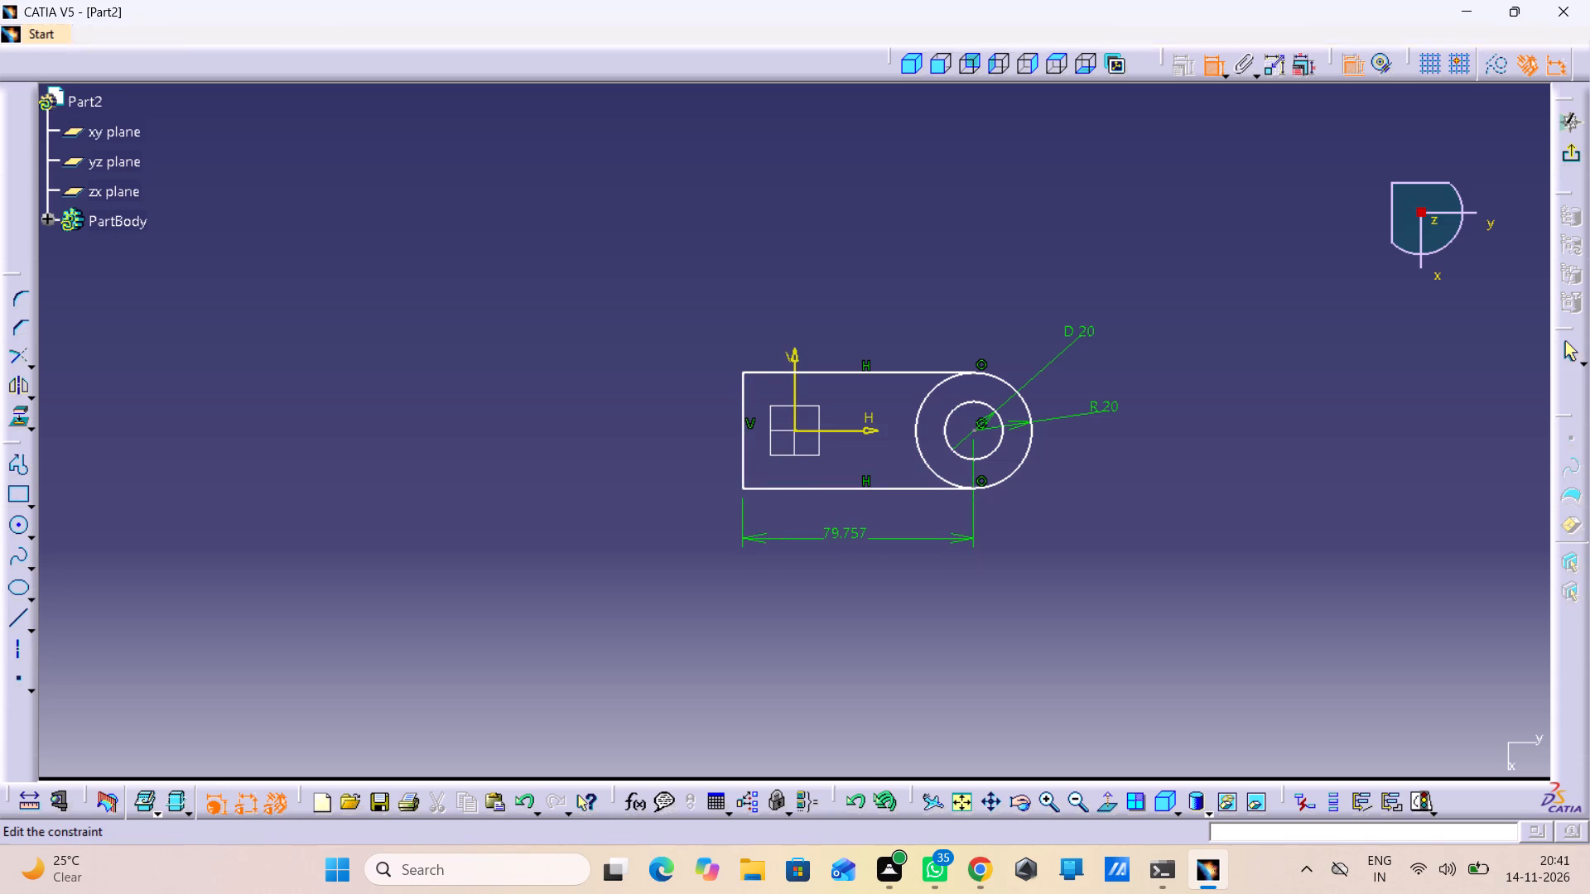
text(40)
key(Return)
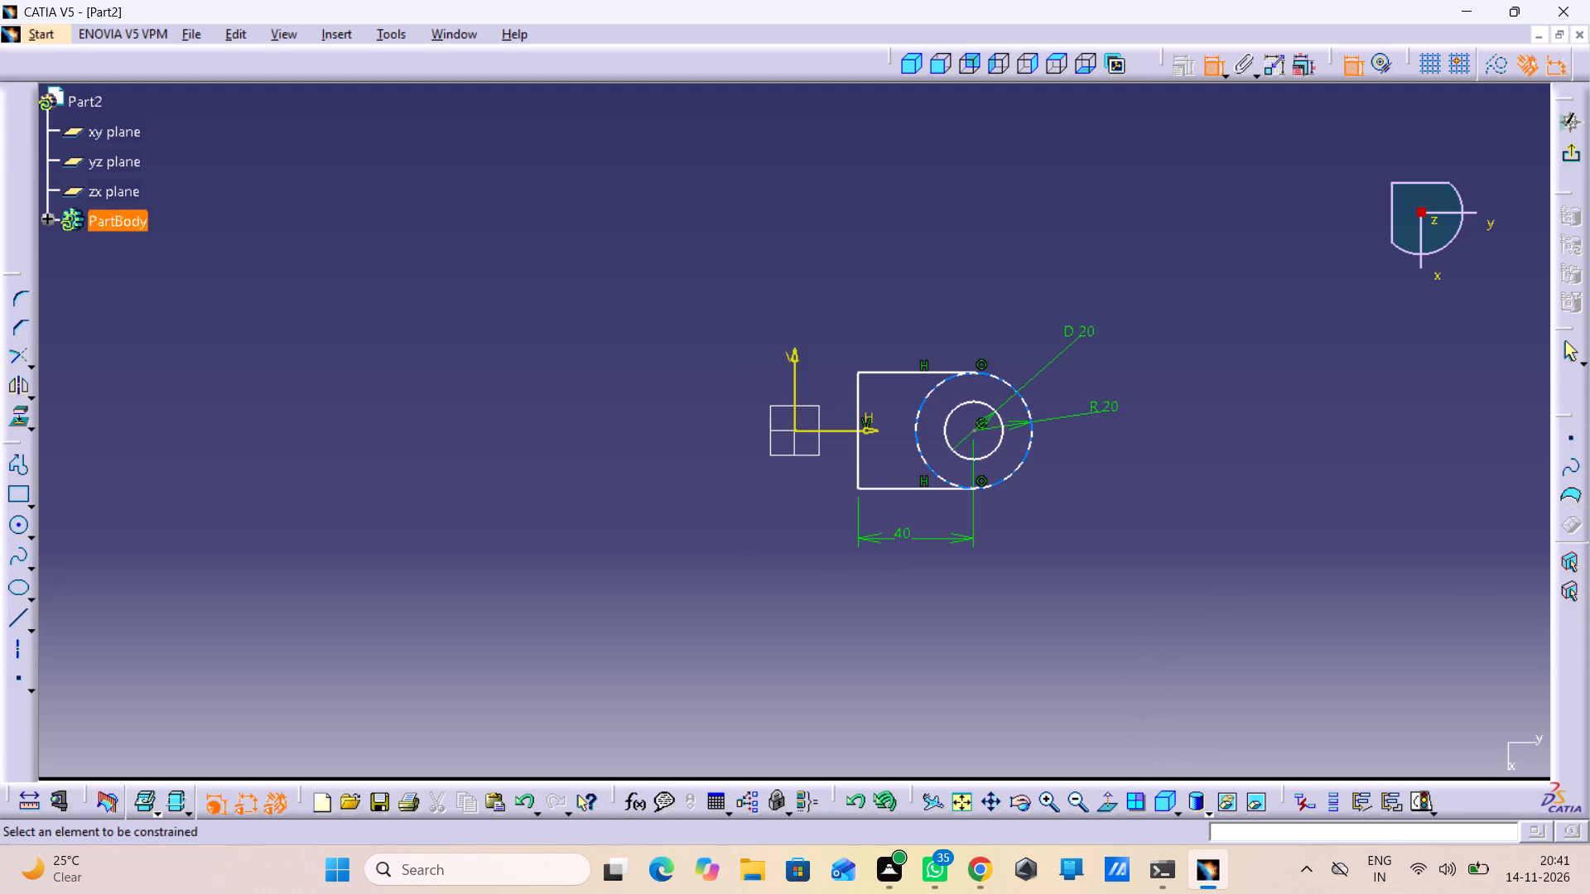
Make the profile's upper and lower horizontal lines tangent to the outer circle.
click(941, 371)
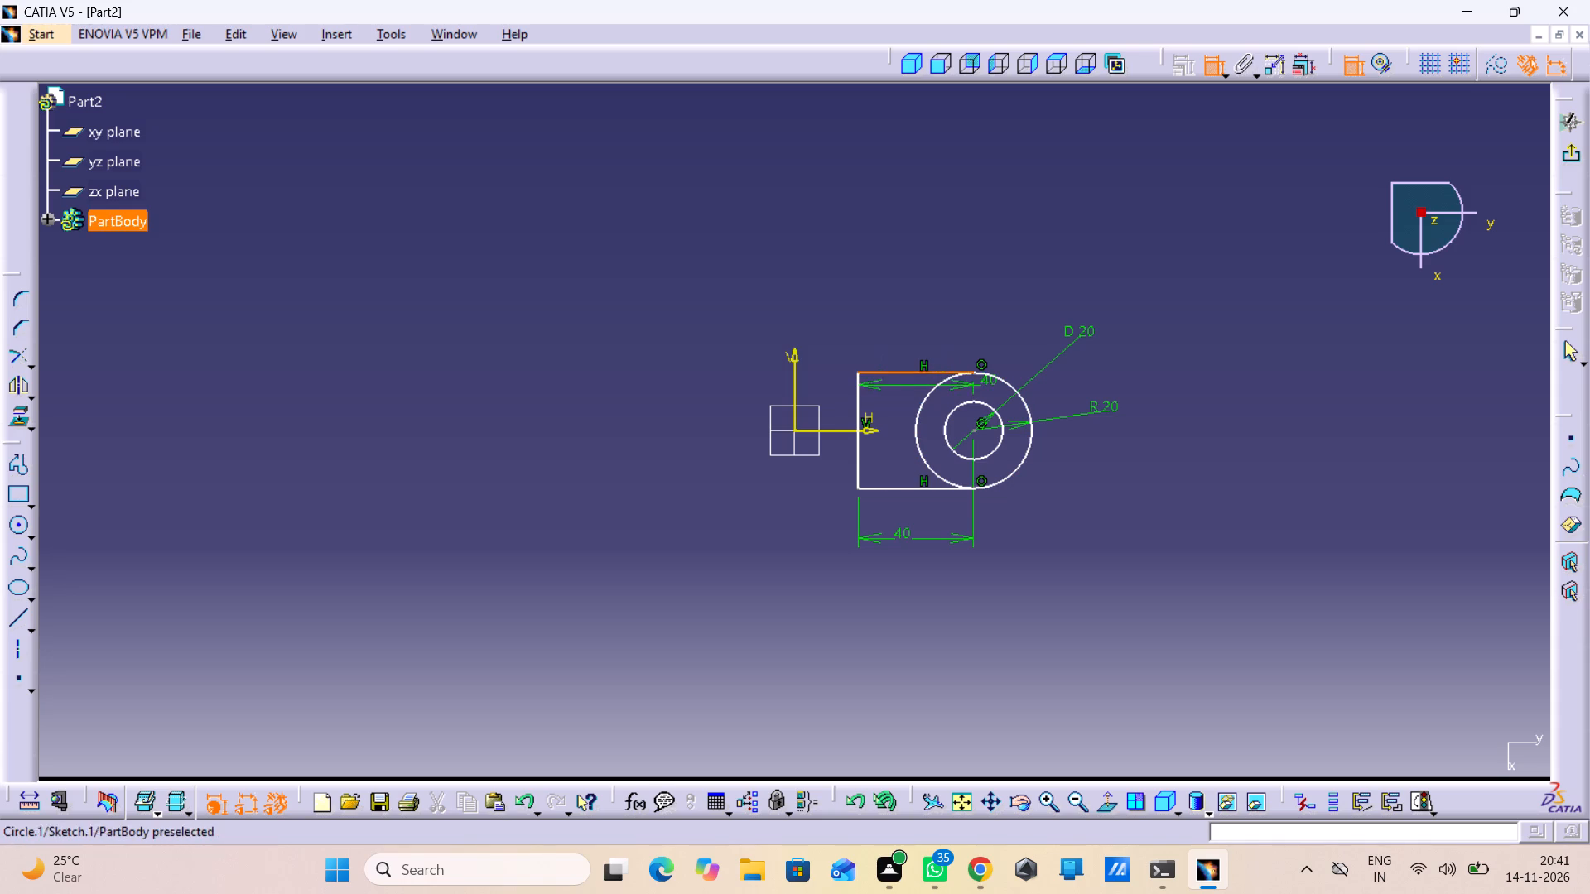
click(1000, 379)
right_click(1041, 307)
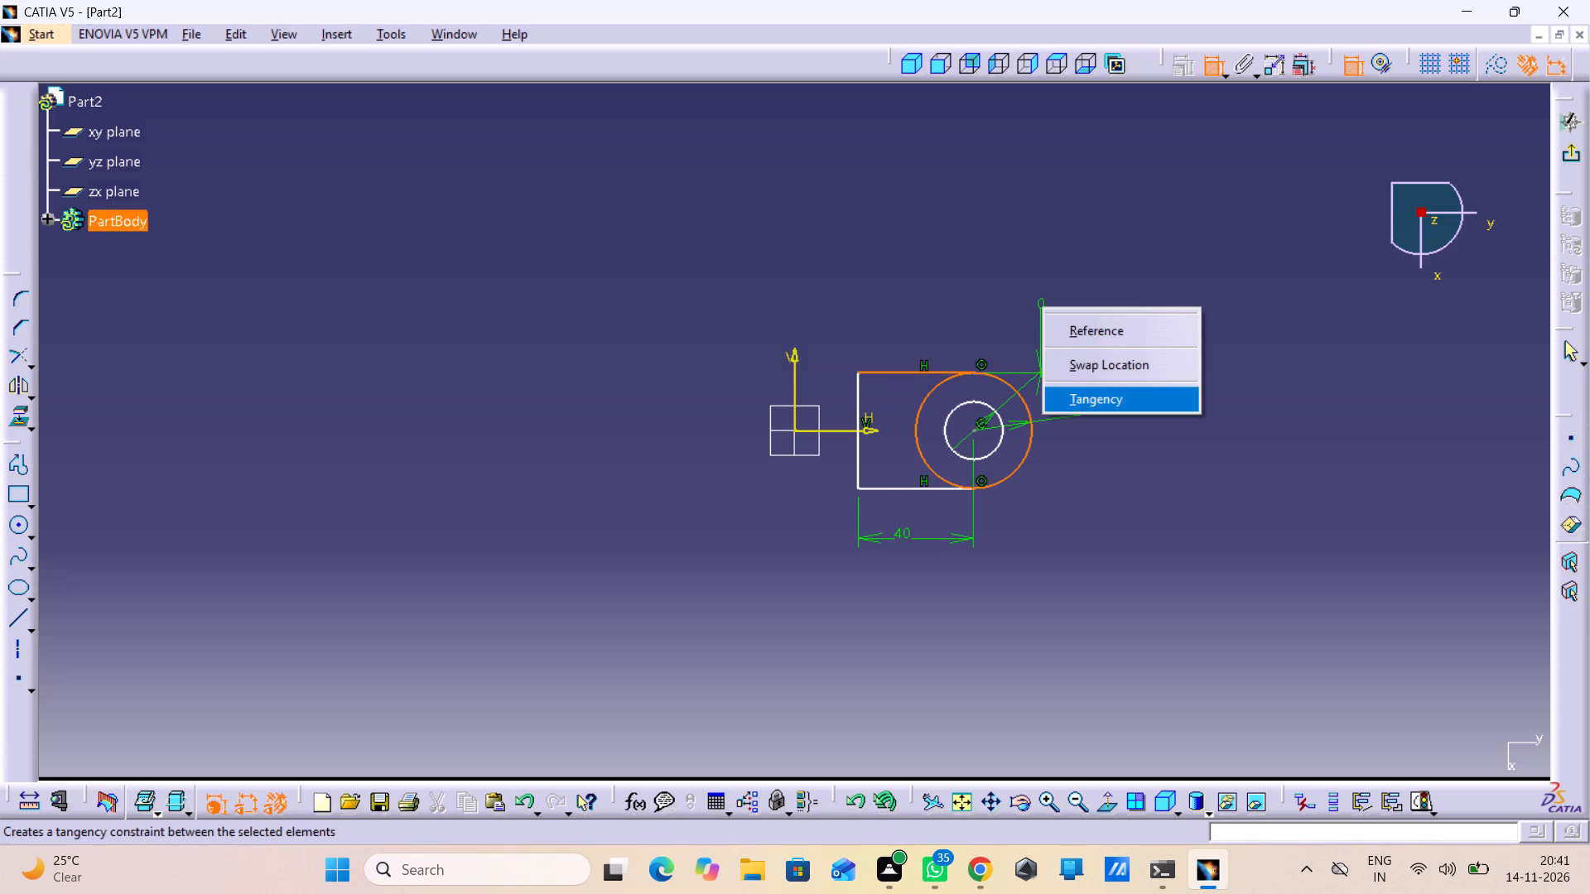
click(1081, 392)
click(932, 489)
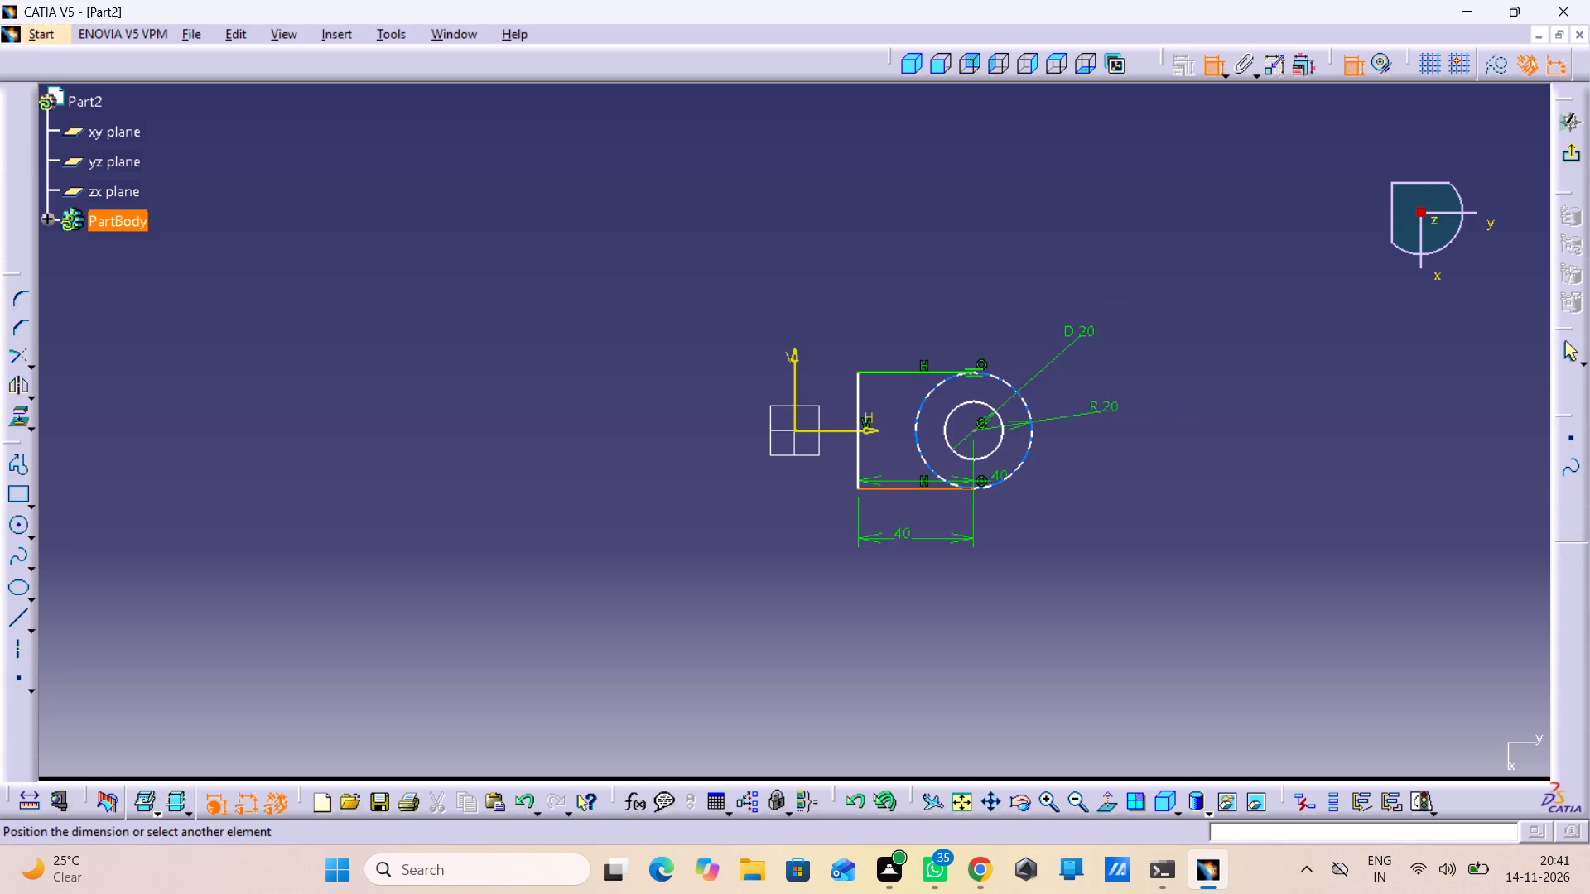
right_click(1006, 483)
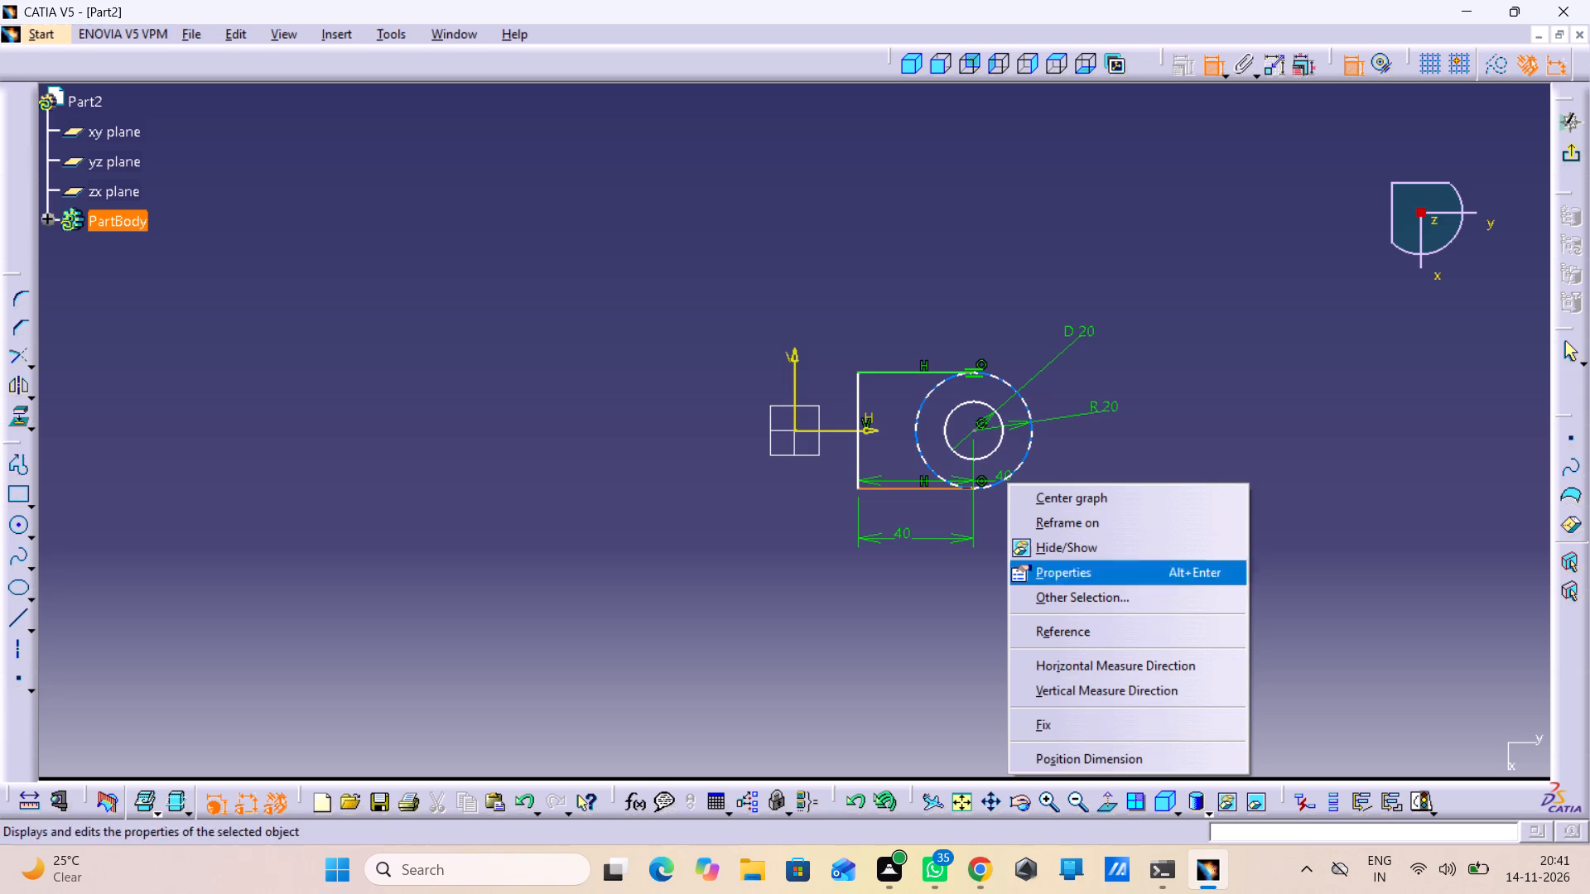
click(1025, 449)
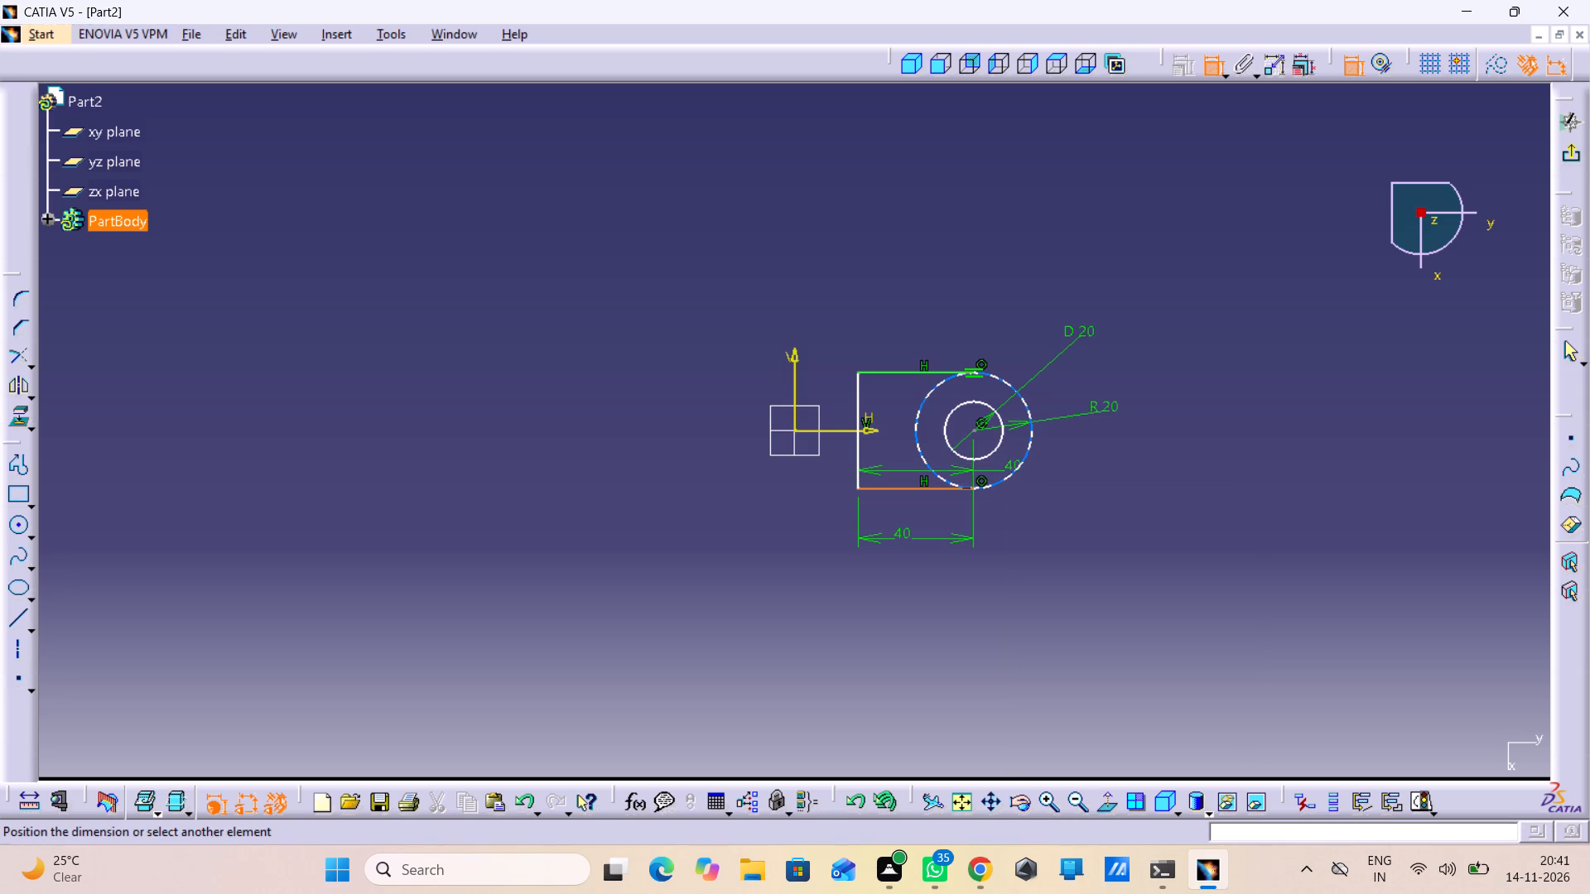
click(1013, 477)
right_click(1019, 519)
click(1069, 615)
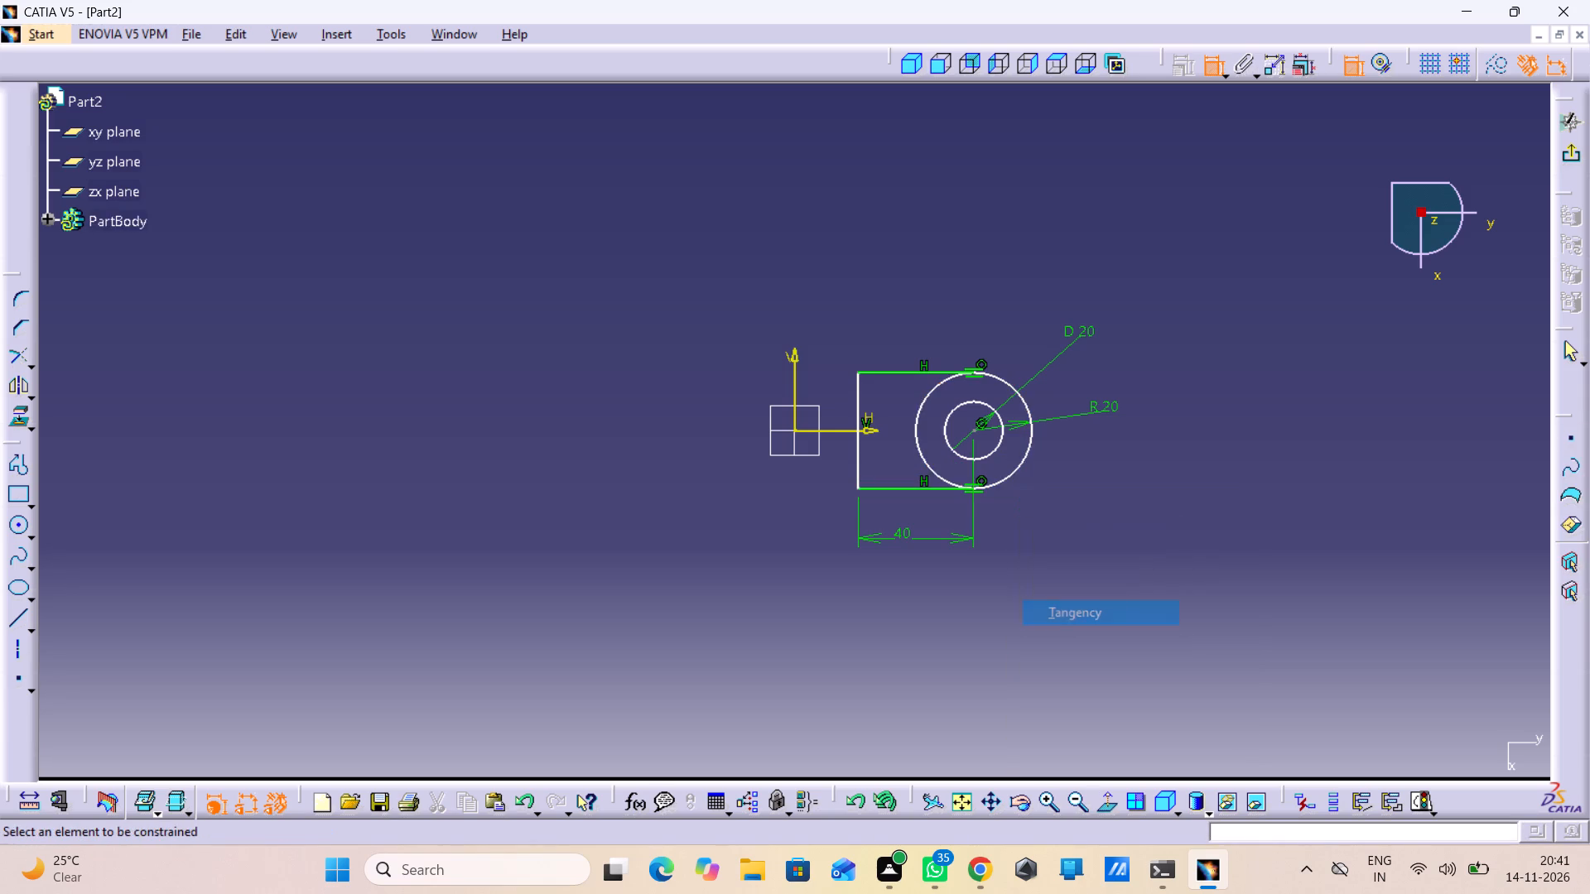
Constrain the circles' centre coincident with the sketch origin.
click(976, 430)
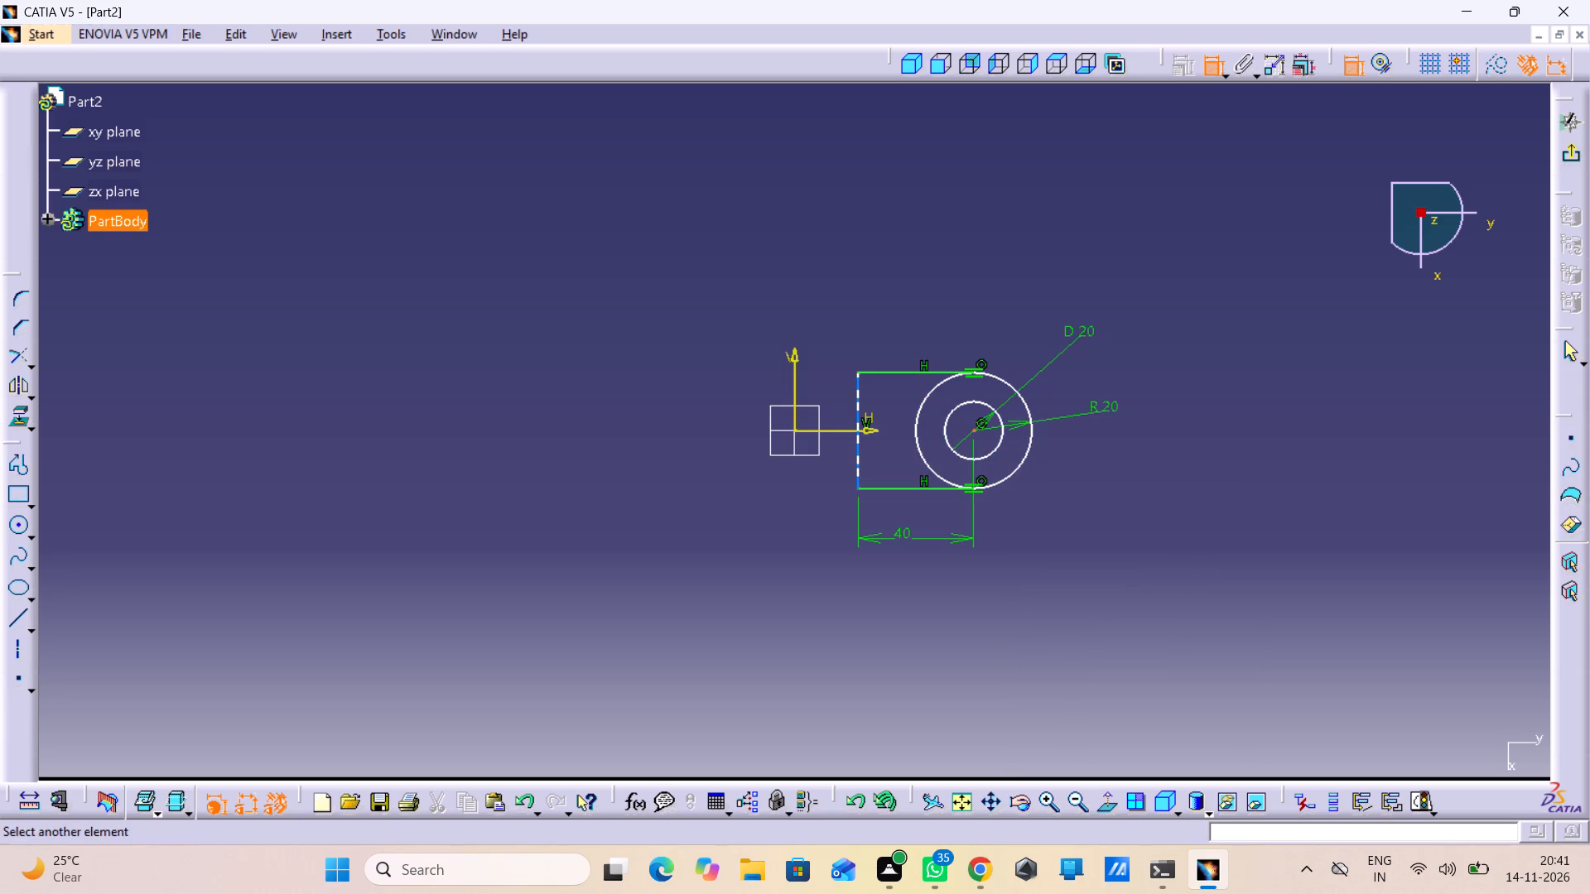
click(792, 431)
right_click(878, 276)
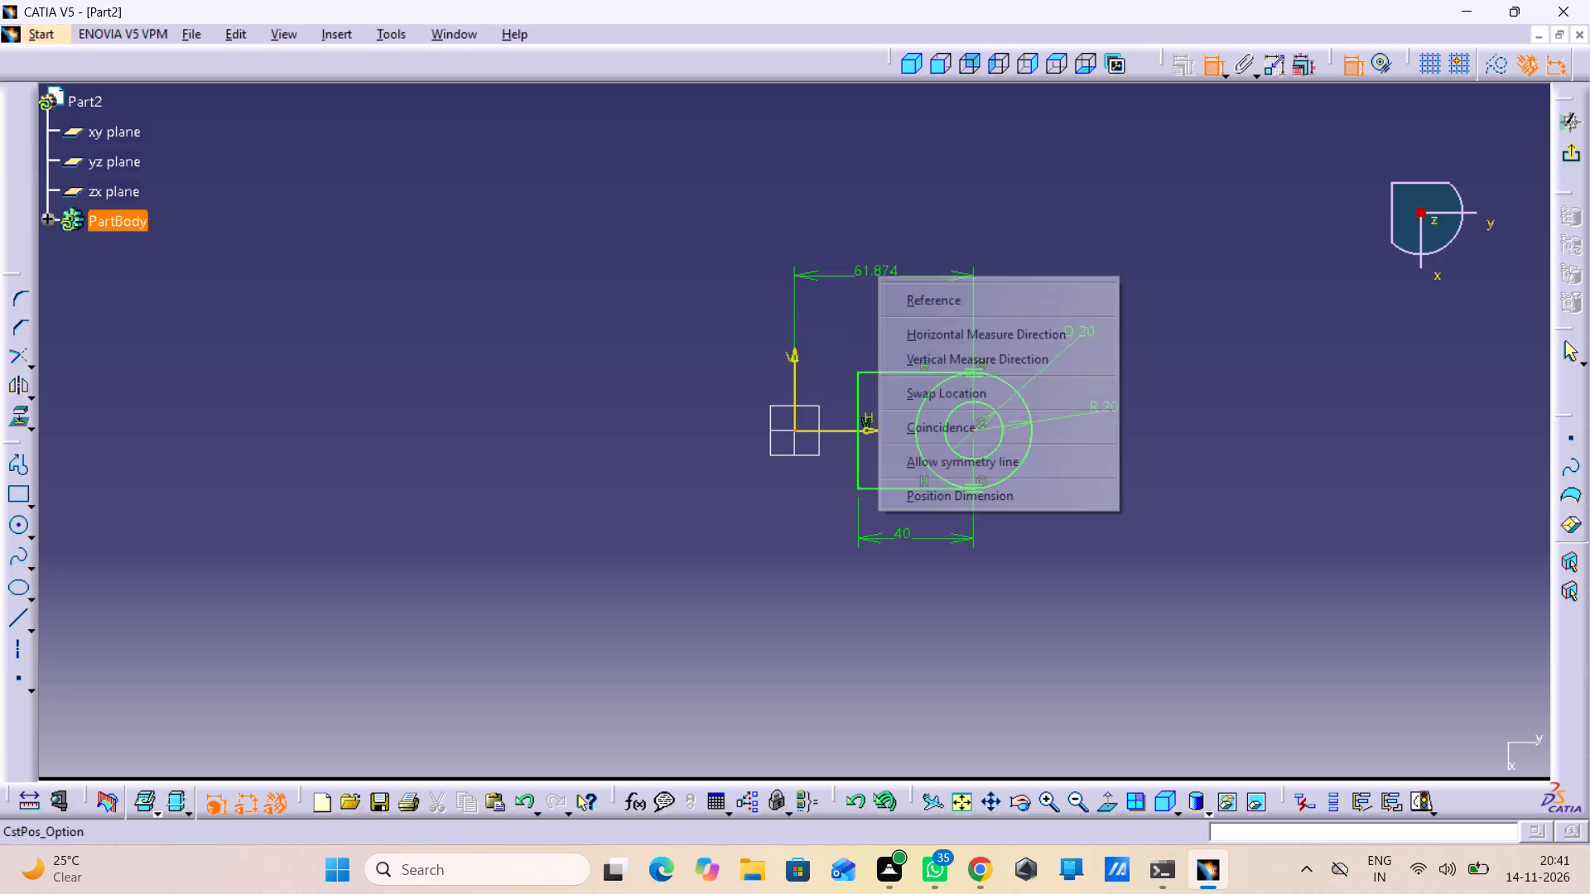
click(936, 434)
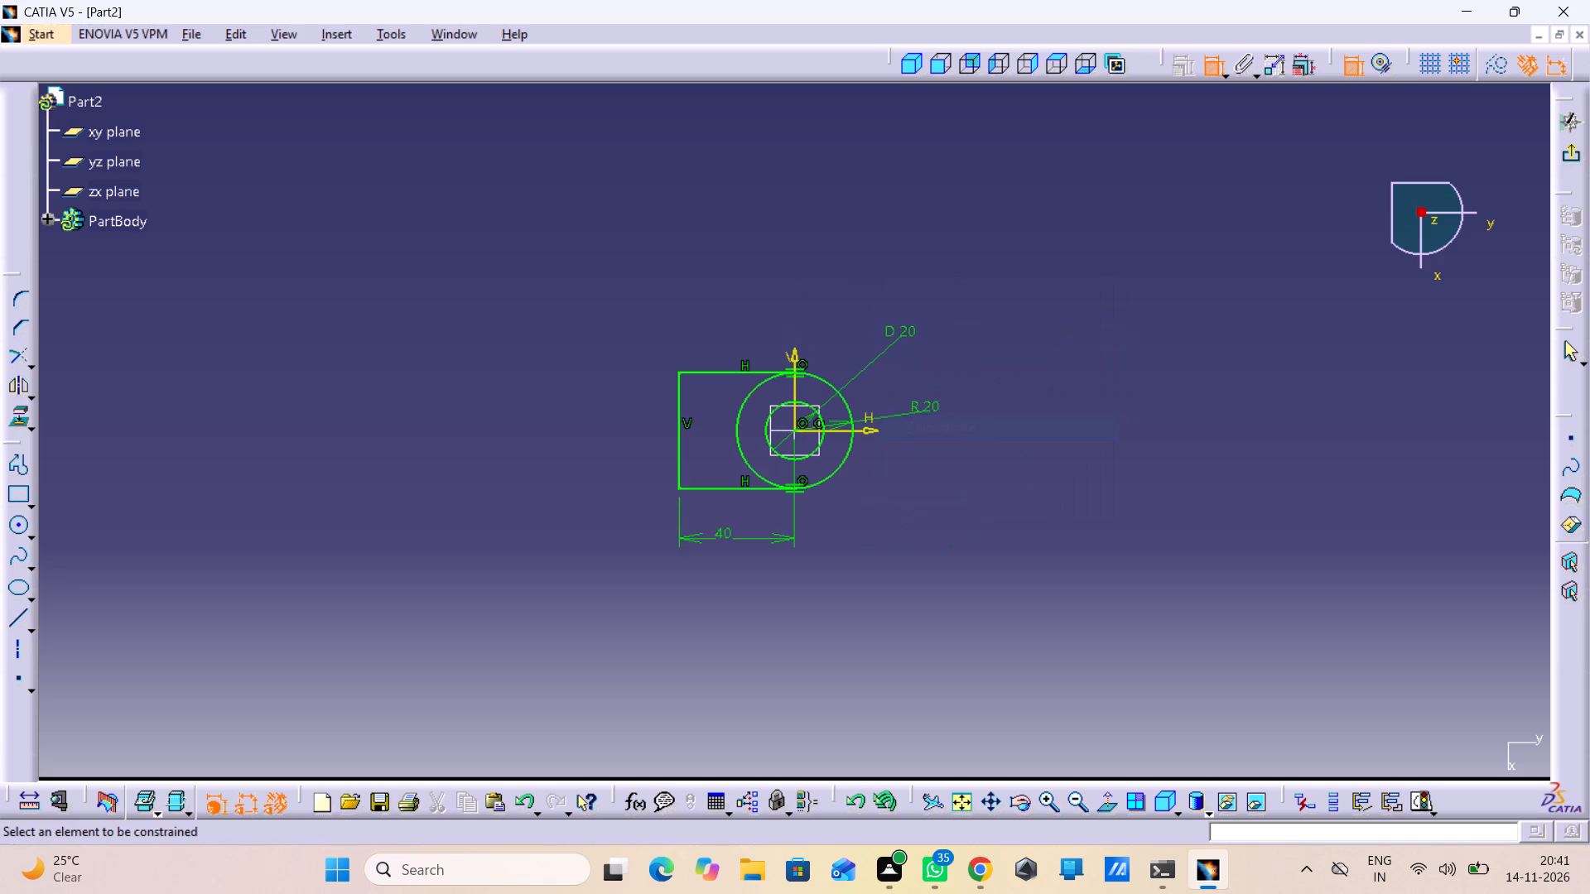
click(889, 539)
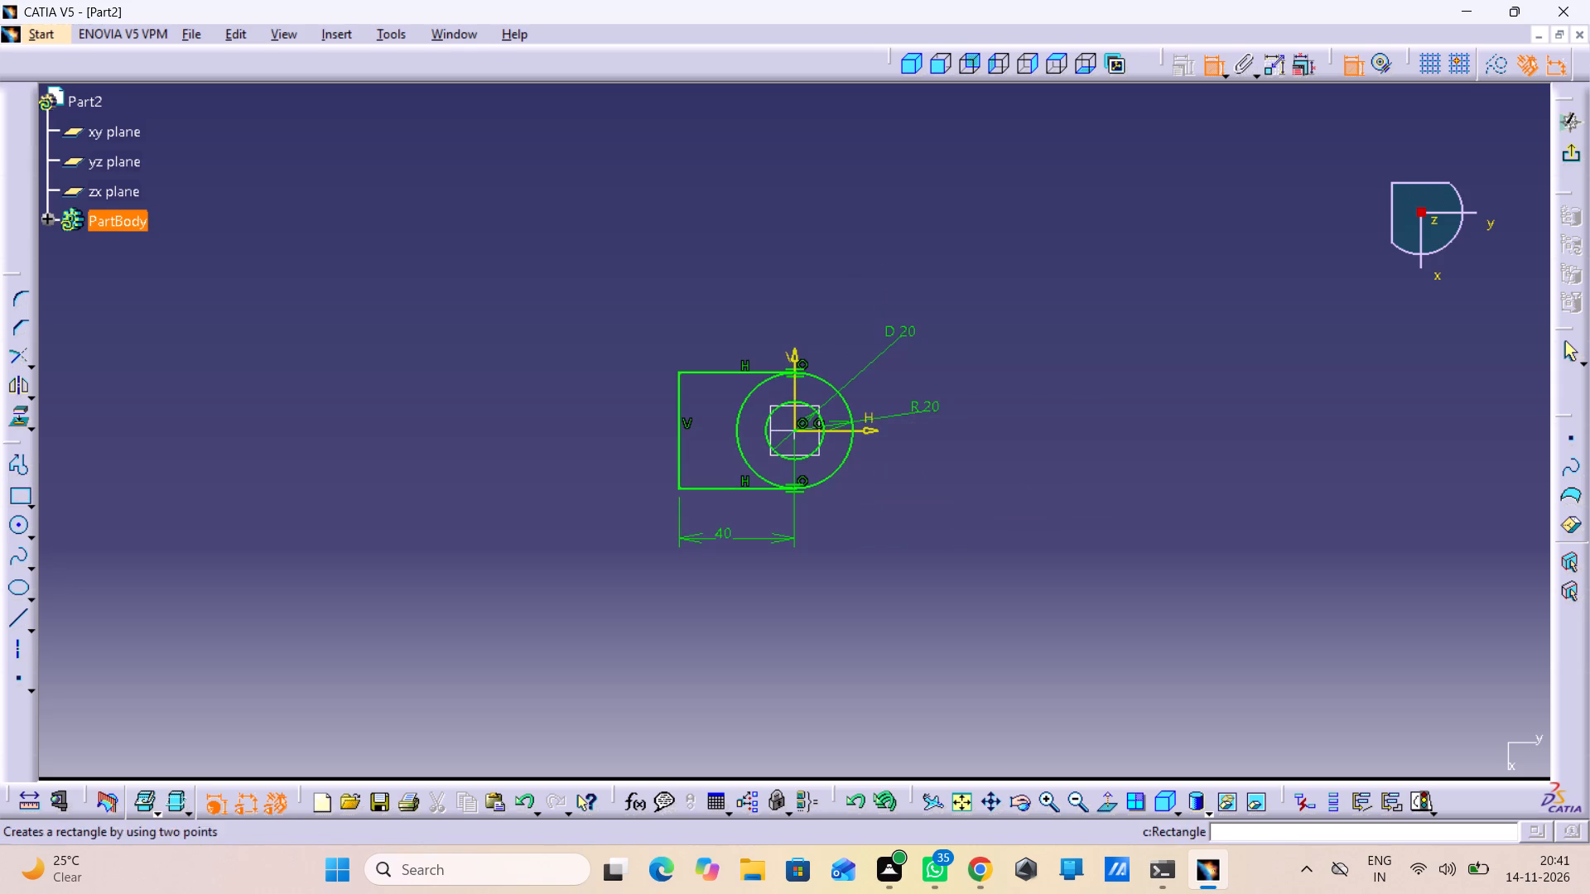
Quick-trim the outer circle's arc lying inside the profile, leaving a rounded end, and exit the sketch.
click(32, 372)
click(57, 469)
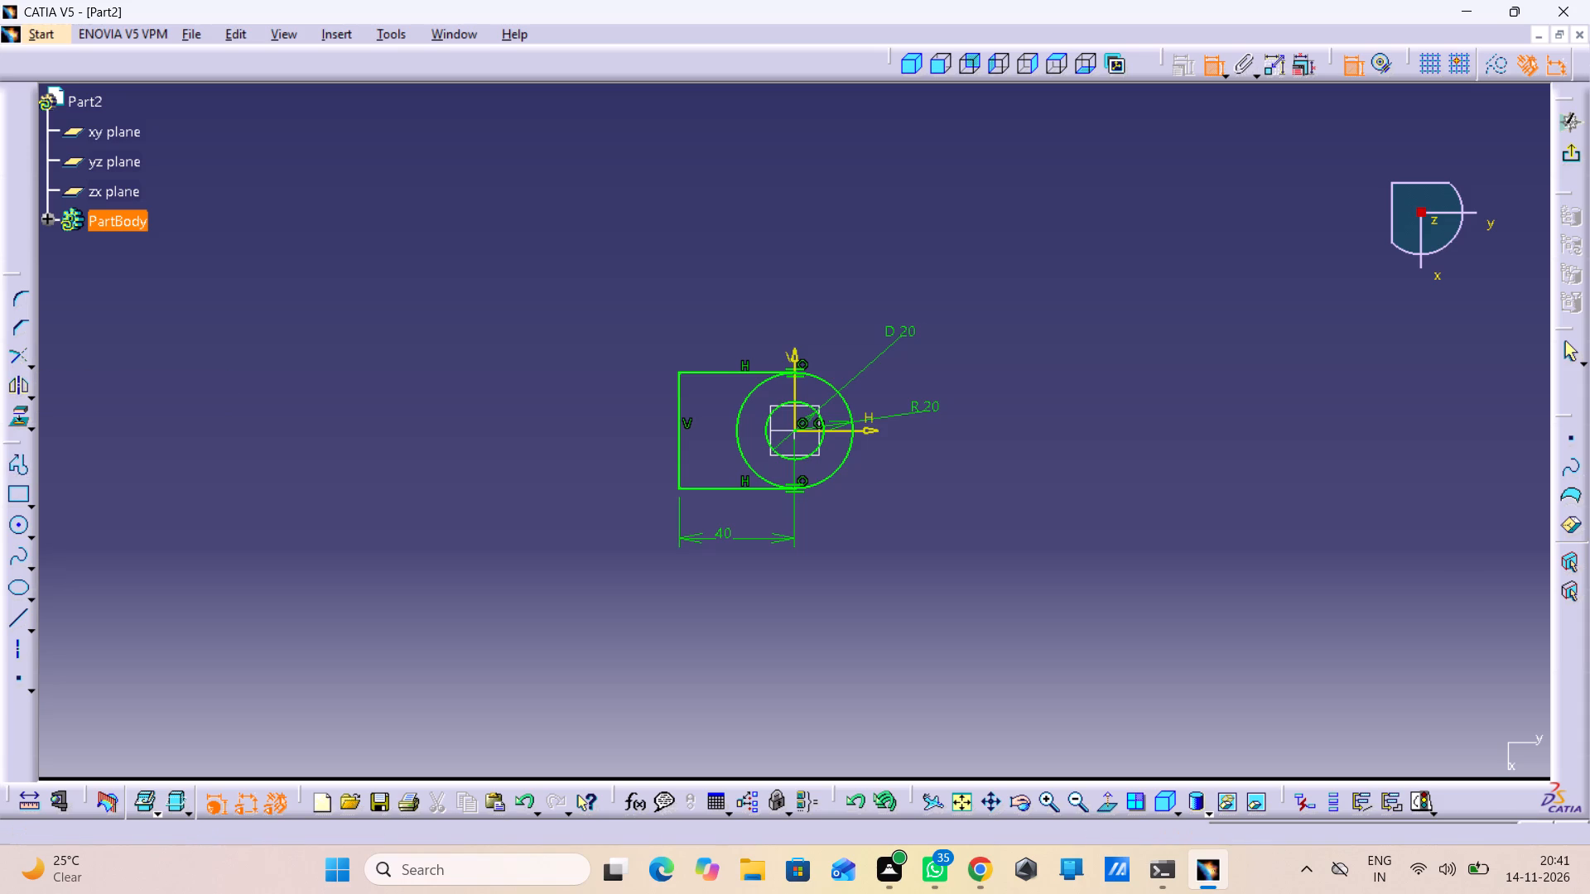
click(33, 394)
click(35, 359)
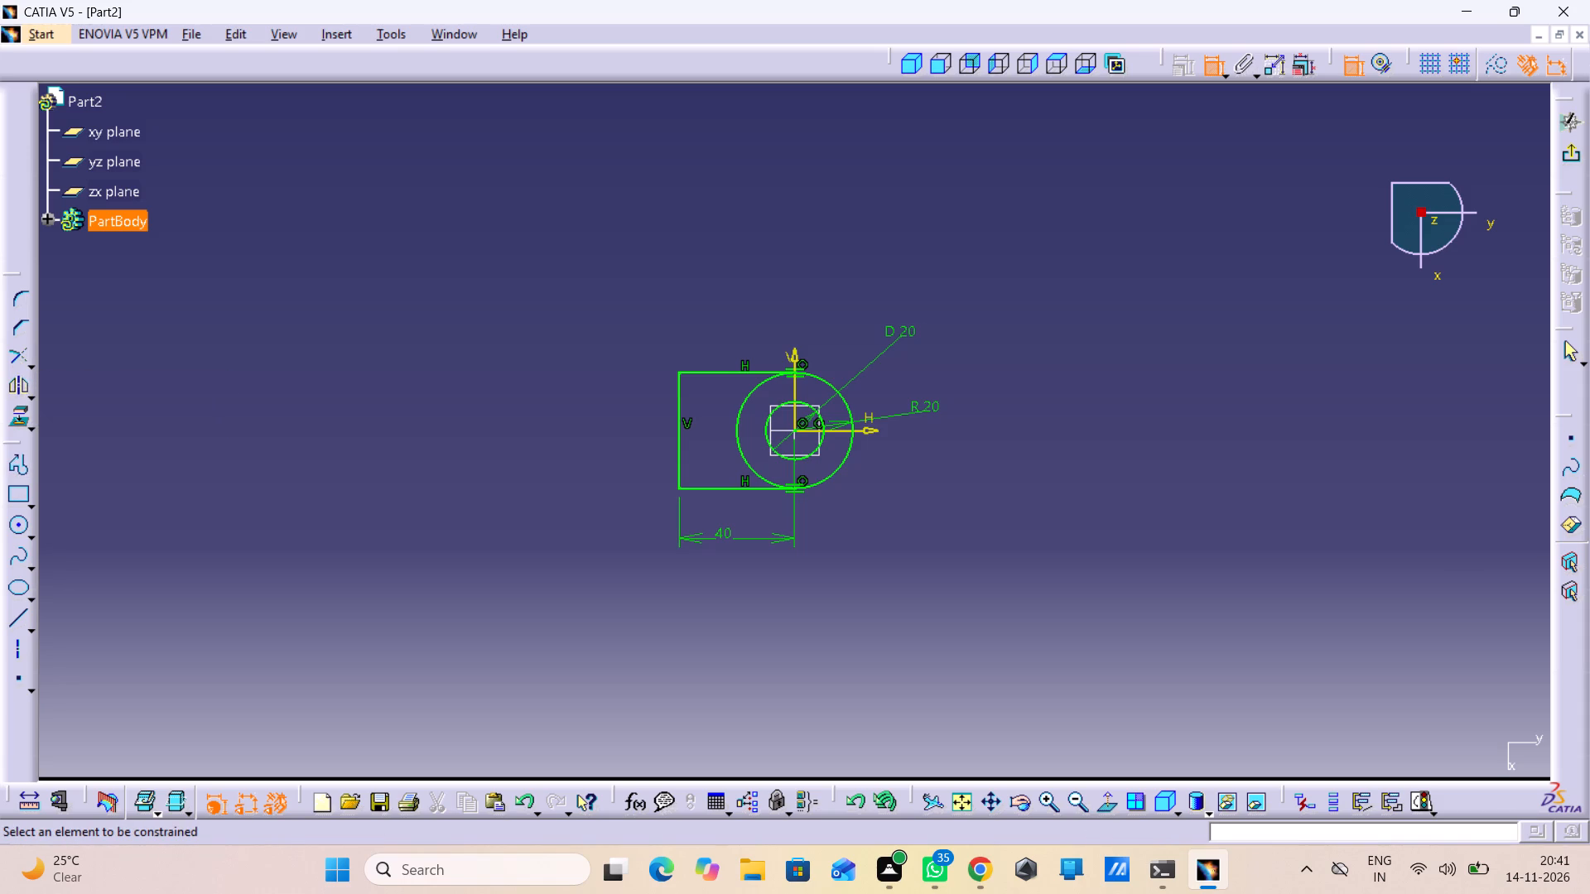
click(32, 369)
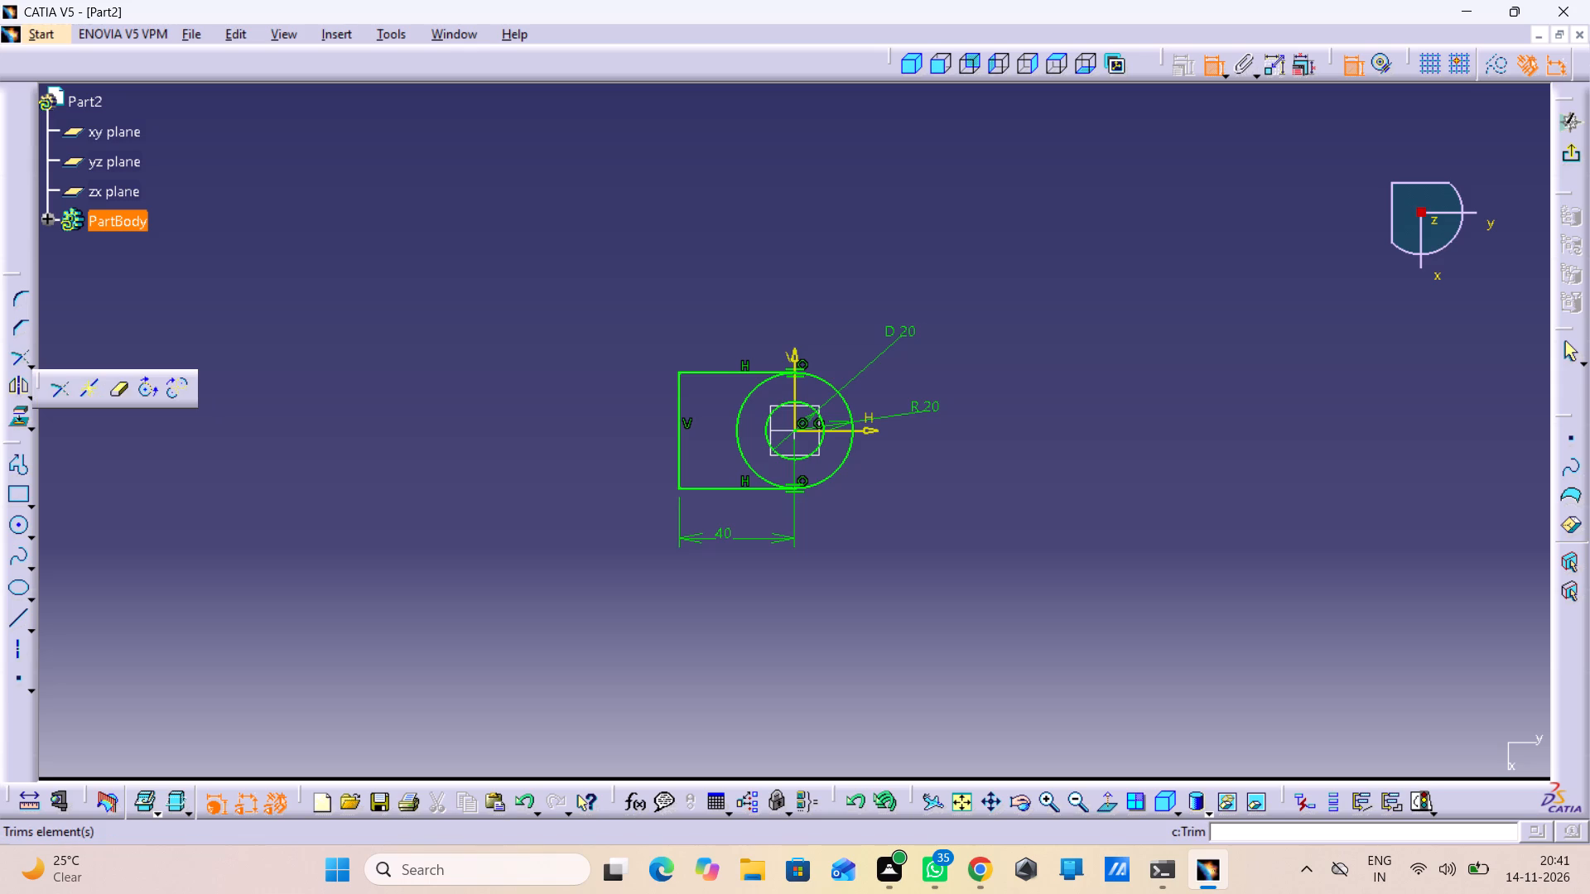
drag(118, 383, 127, 387)
double_click(127, 387)
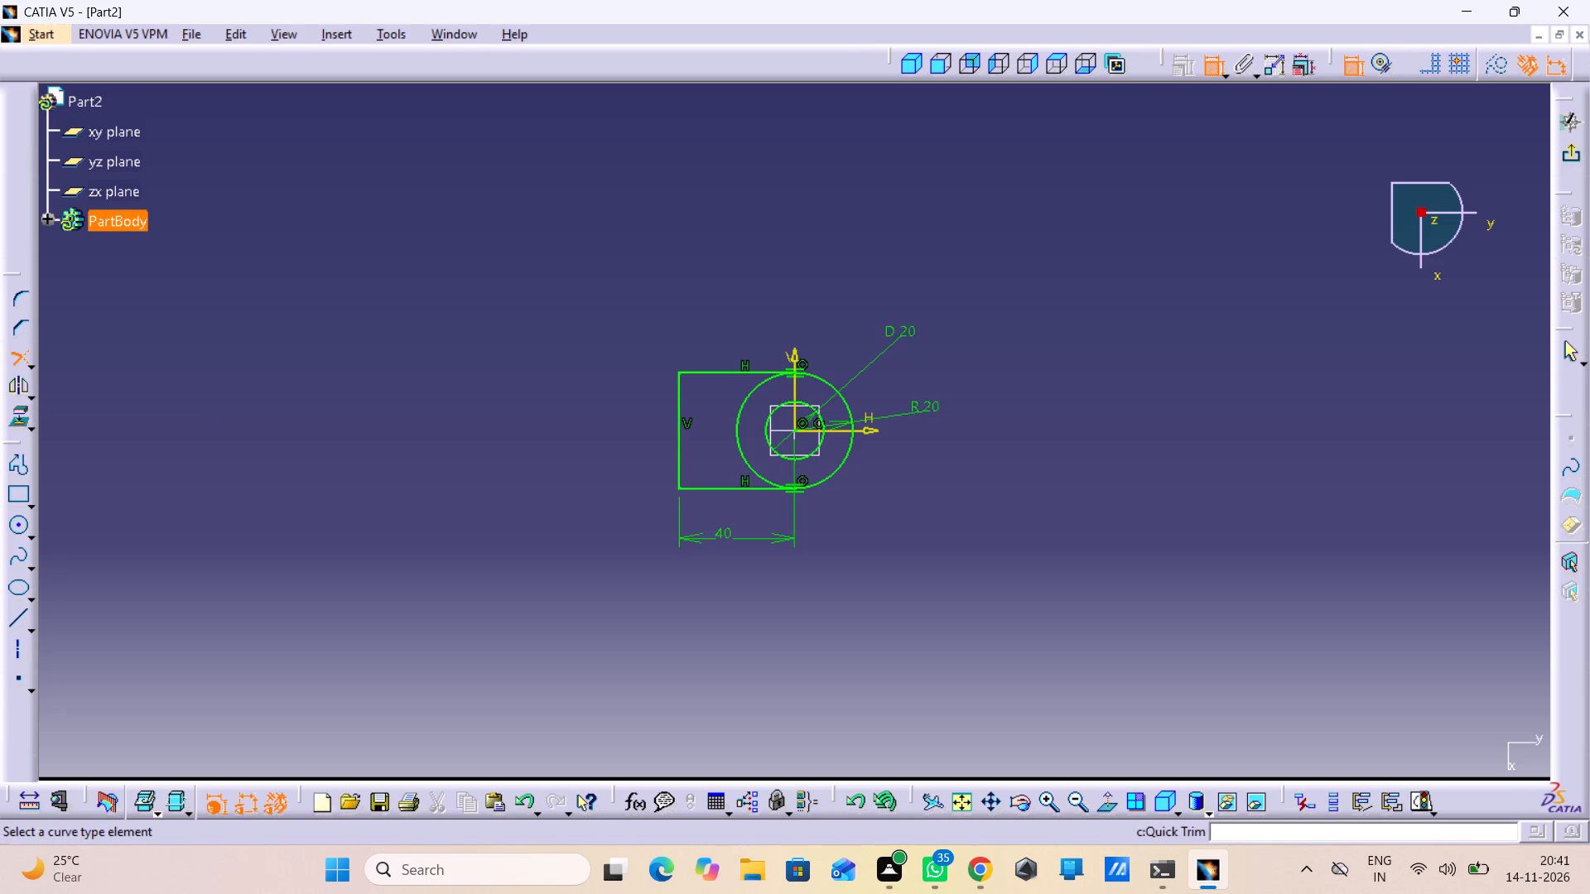
click(751, 390)
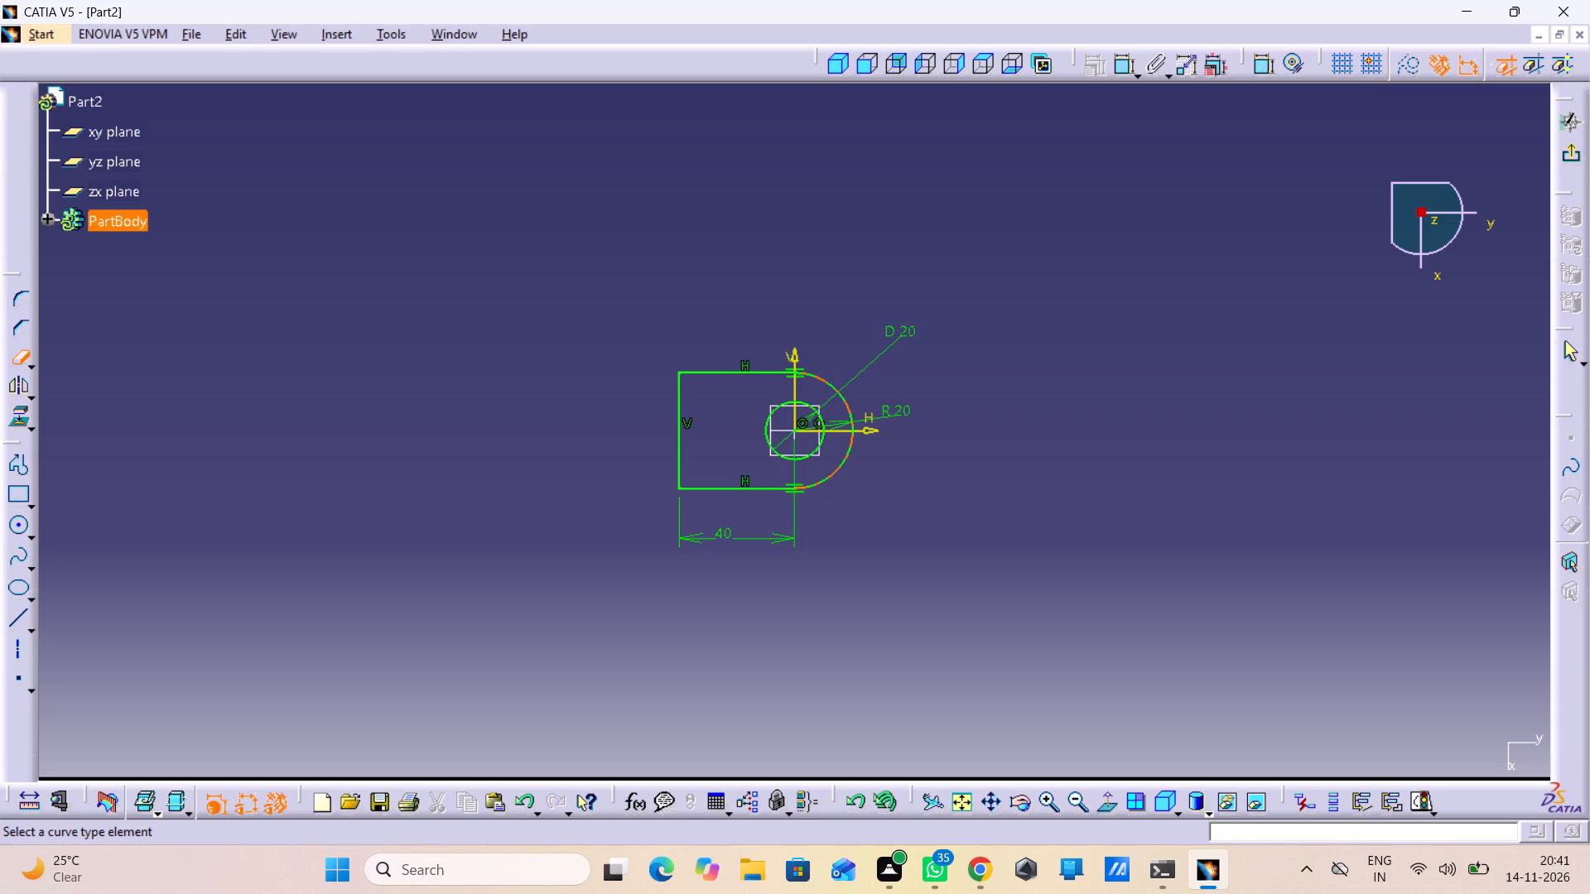
click(1572, 155)
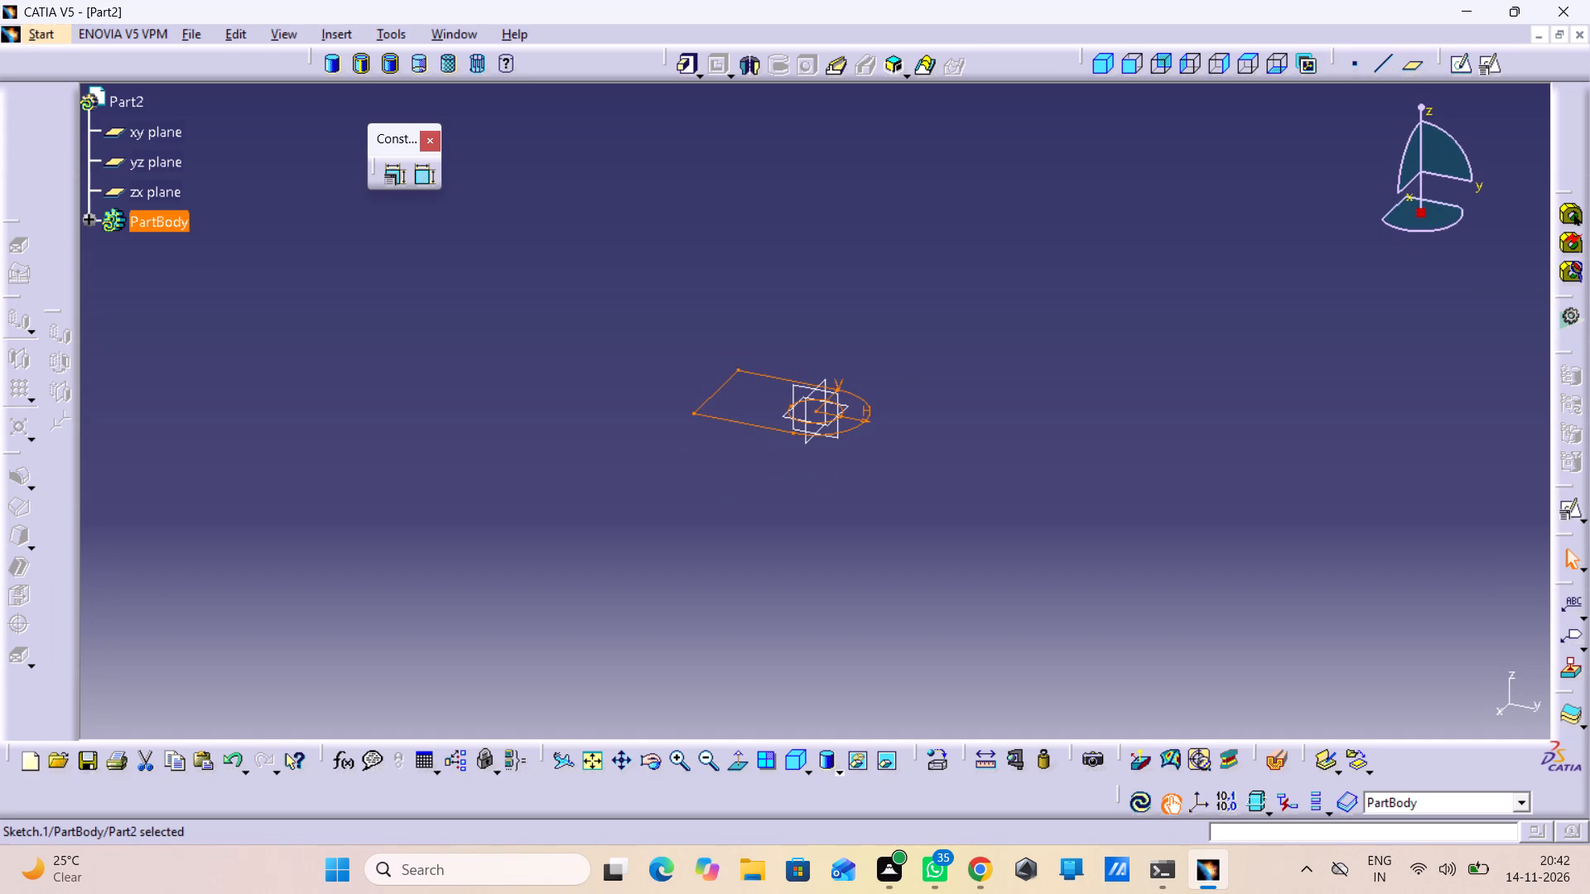
Pad the round-ended plate sketch to a length of 10 mm.
click(682, 72)
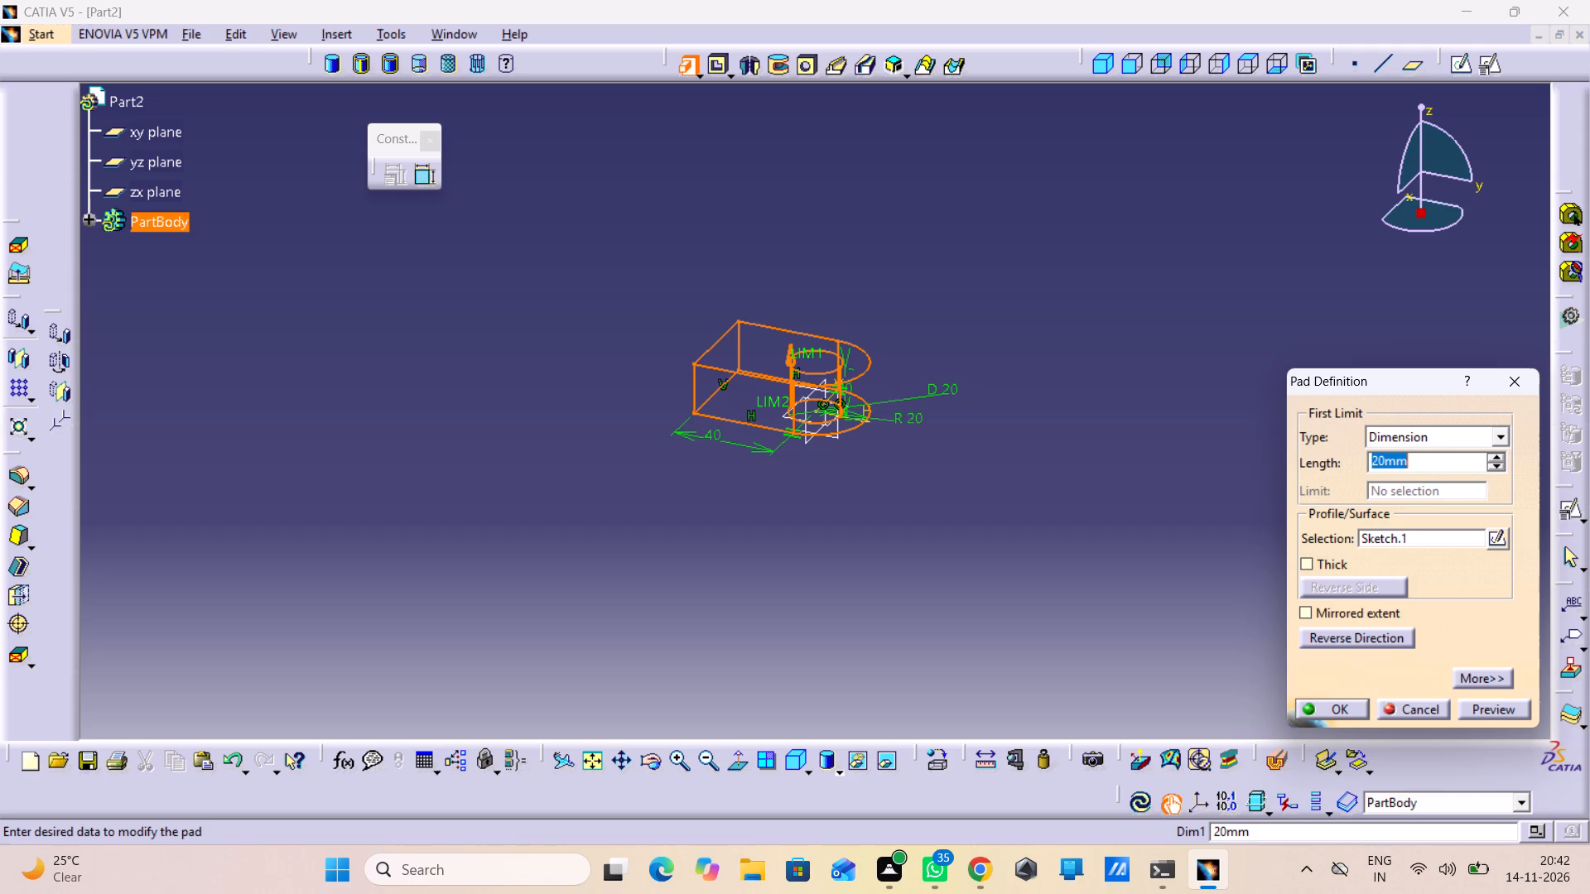
text(10)
key(Return)
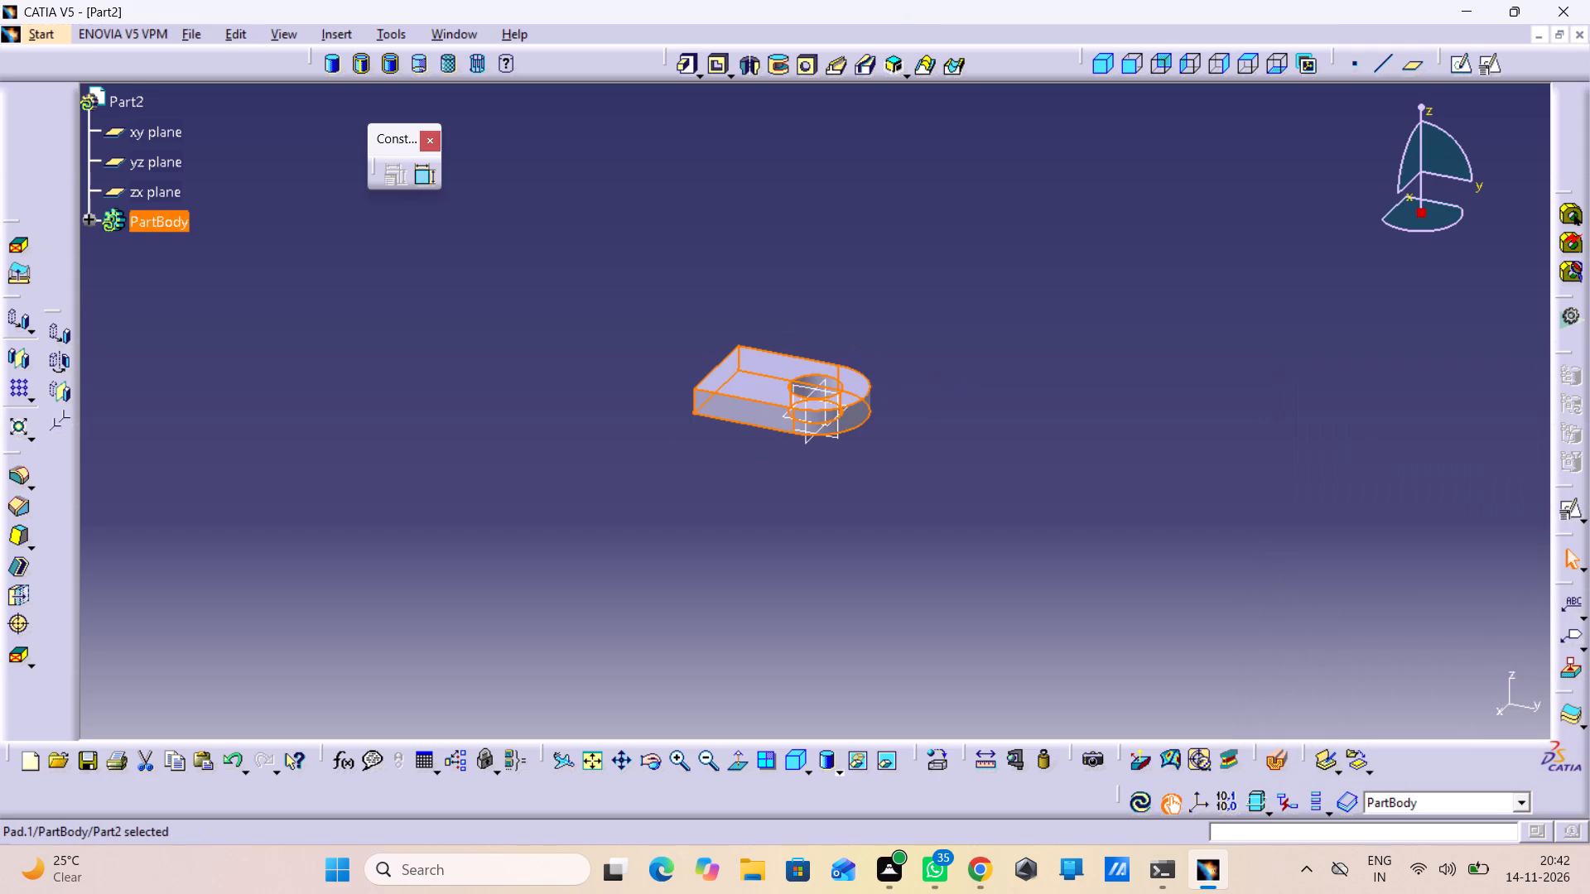
Start a positioned sketch on the plate's flat end face, opposite the rounded end, with implicit origin and orientation.
scroll(893, 276, up, 1)
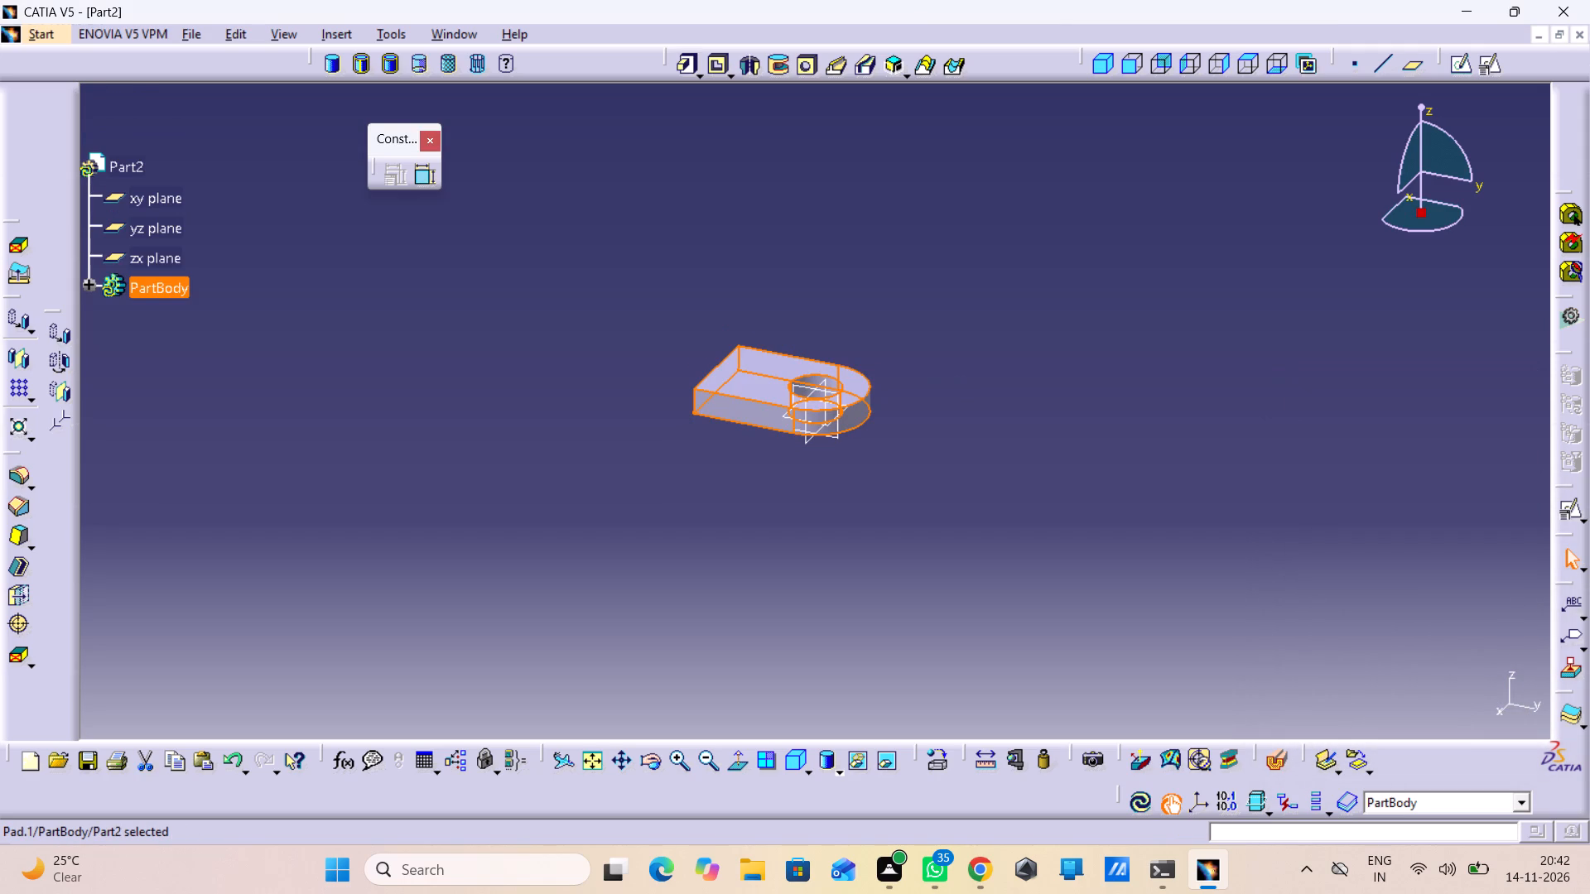
click(688, 443)
middle_drag(688, 443, 681, 364)
right_click(688, 443)
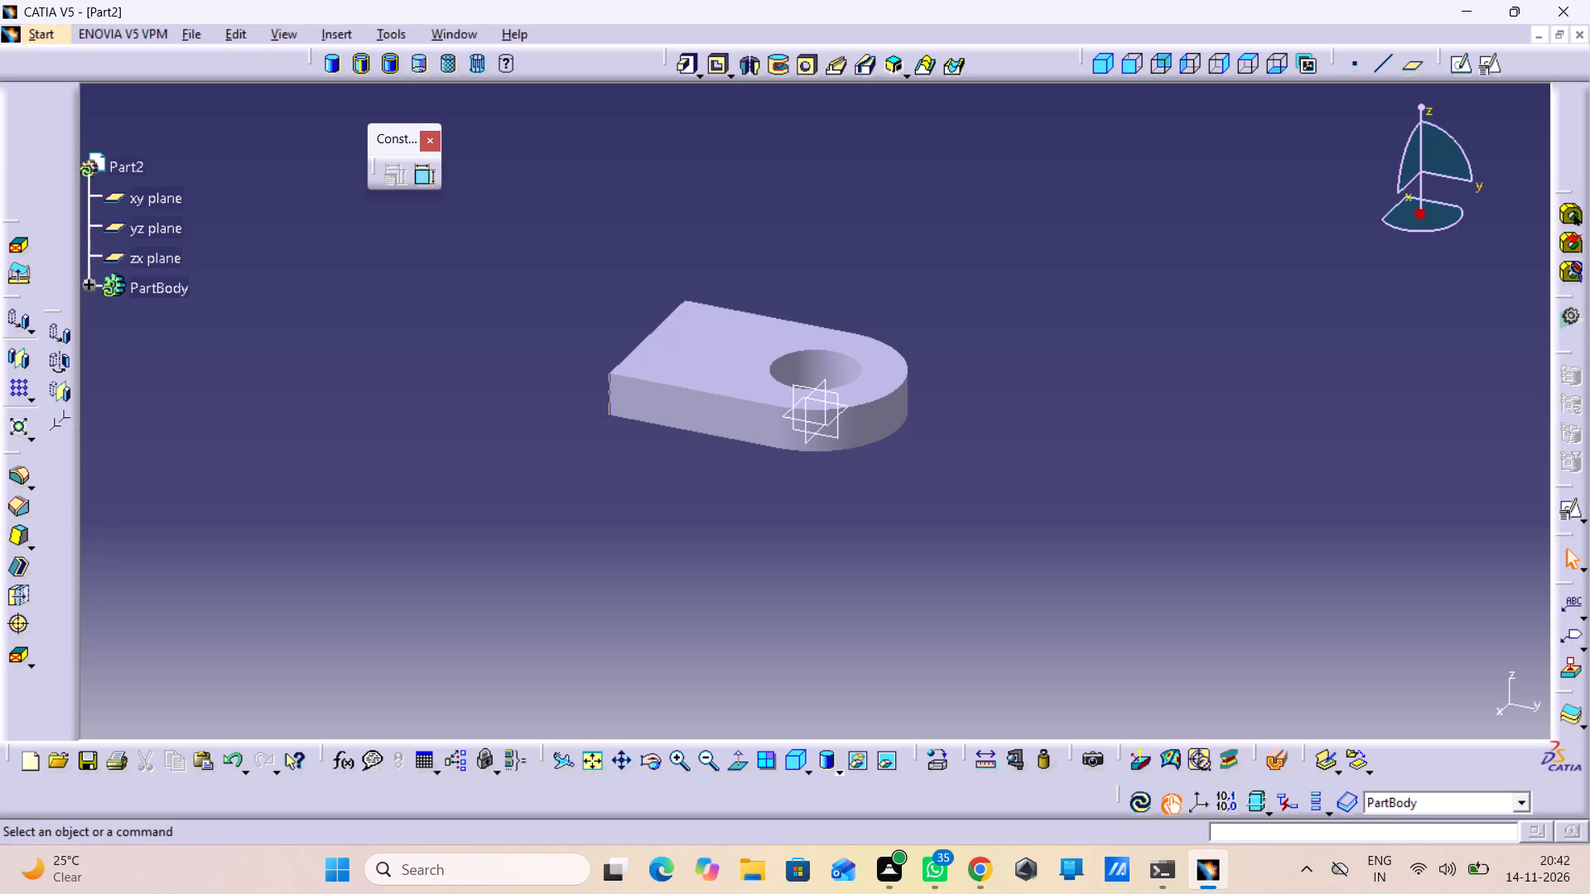
middle_drag(618, 406, 827, 453)
right_drag(618, 406, 827, 453)
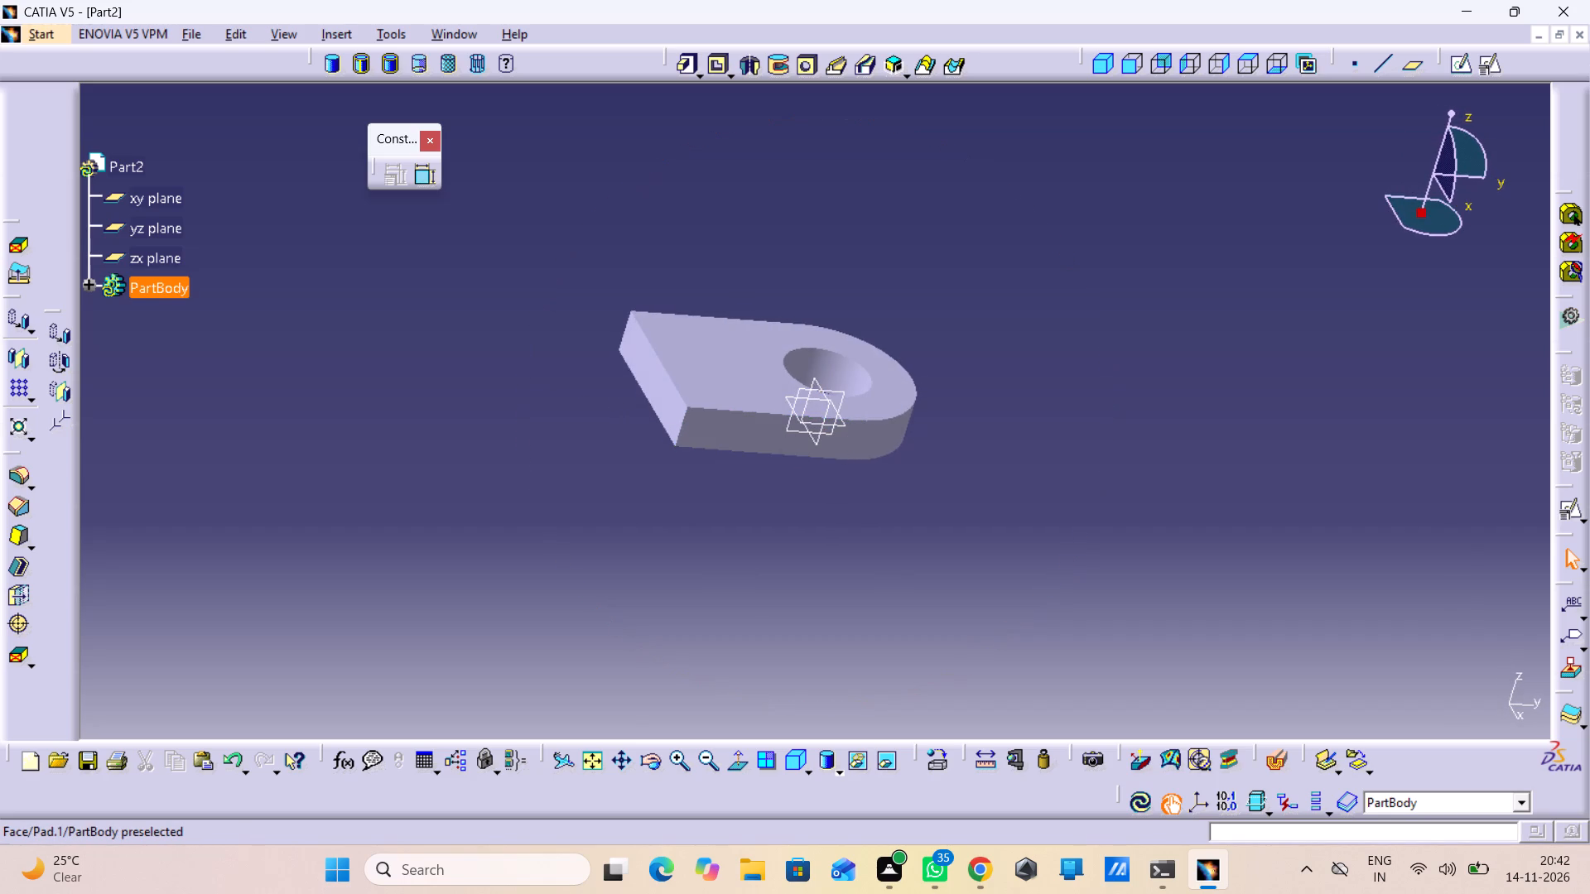
click(661, 400)
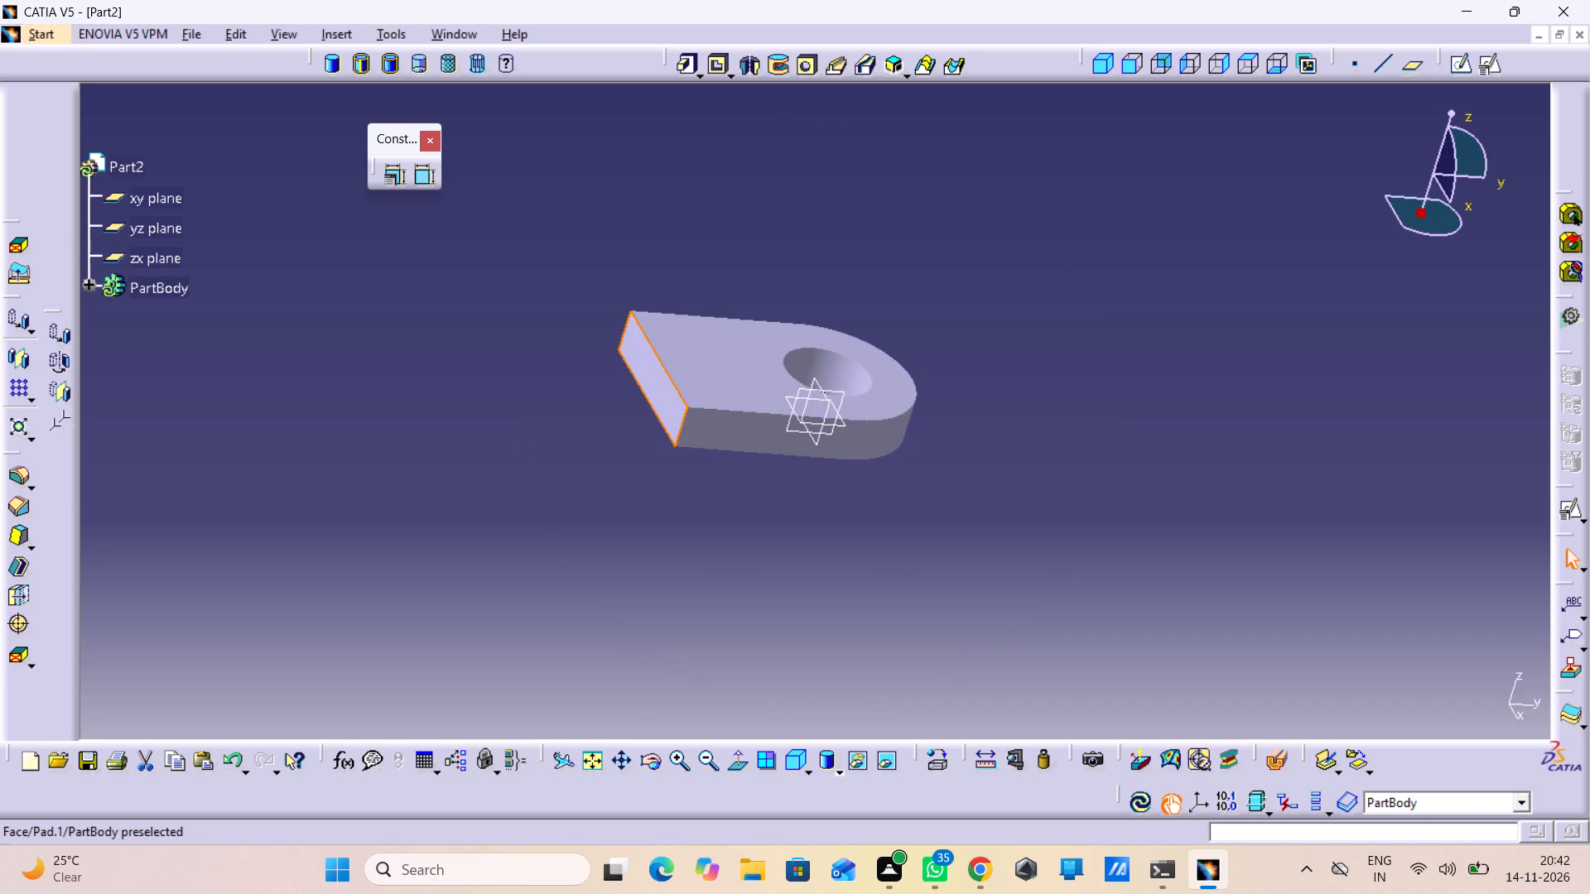
click(1501, 56)
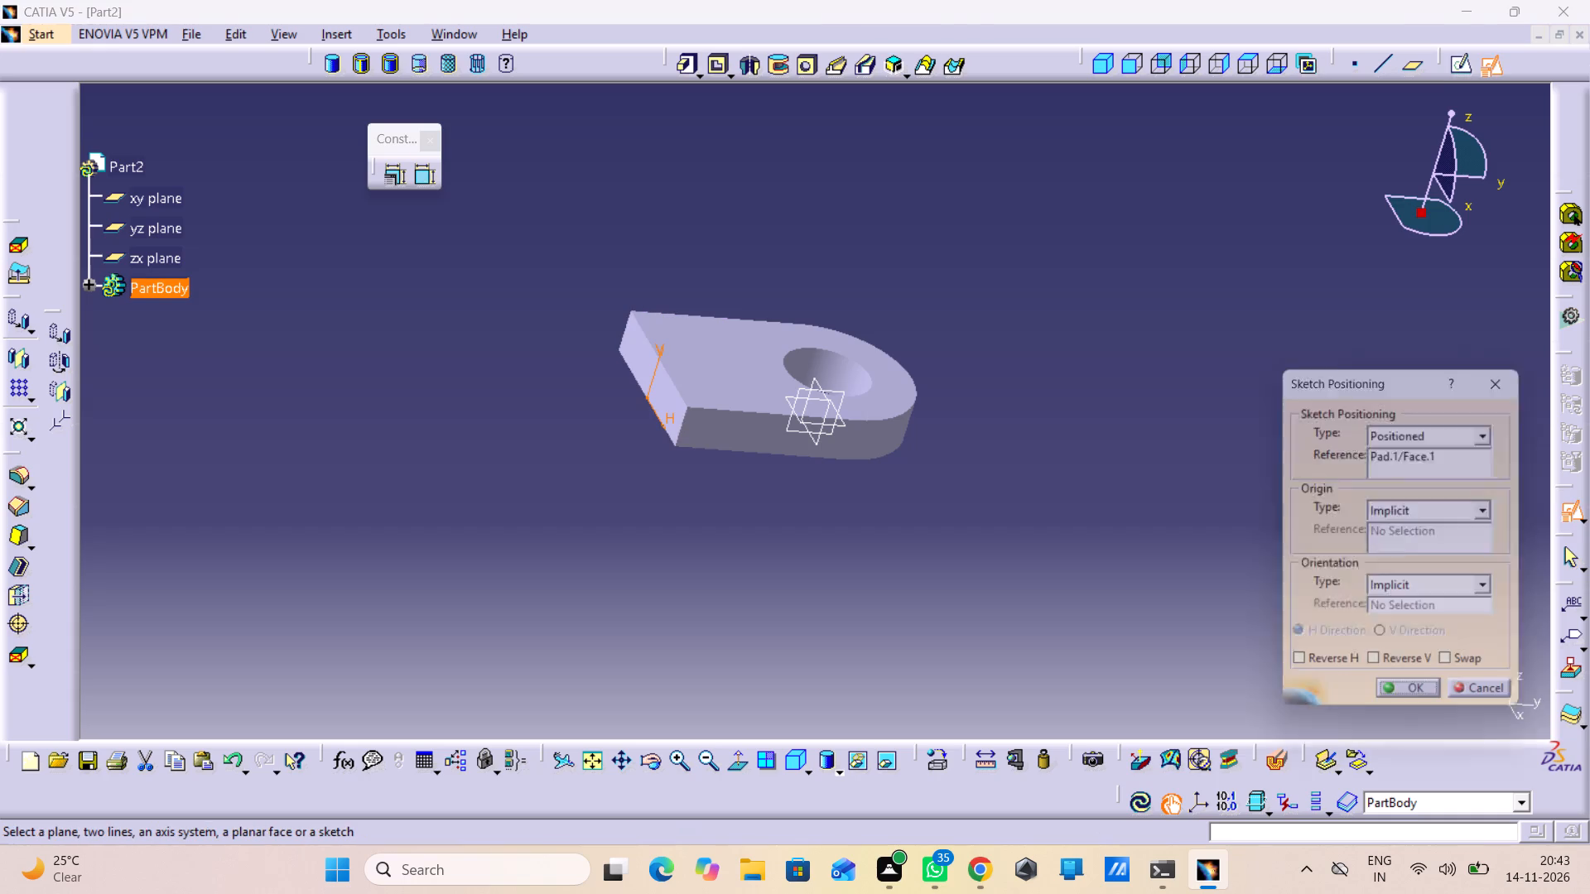
click(1400, 704)
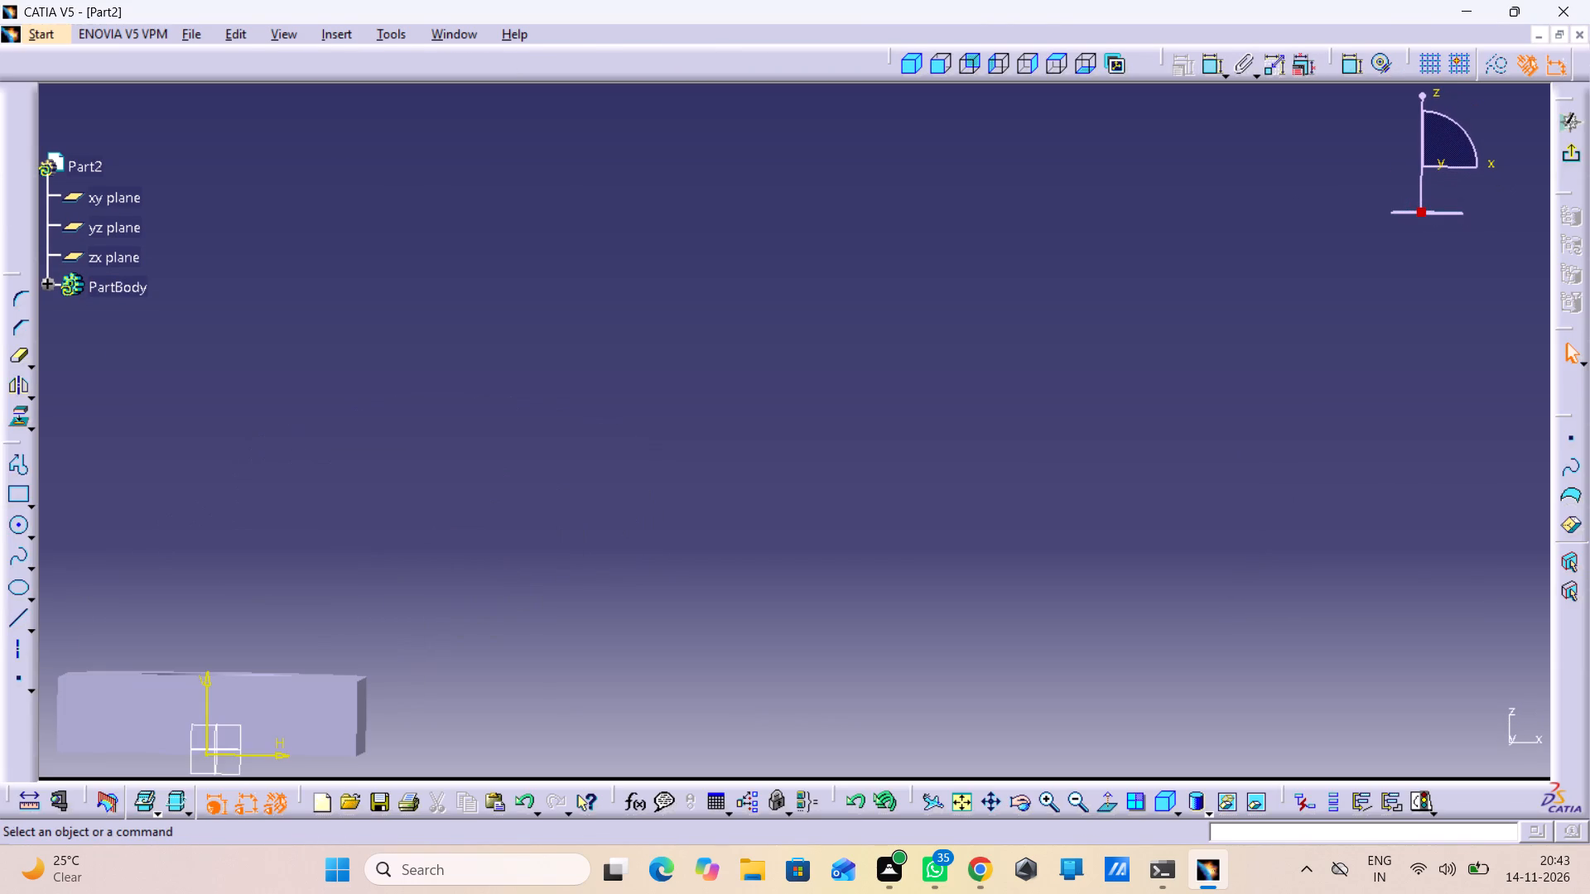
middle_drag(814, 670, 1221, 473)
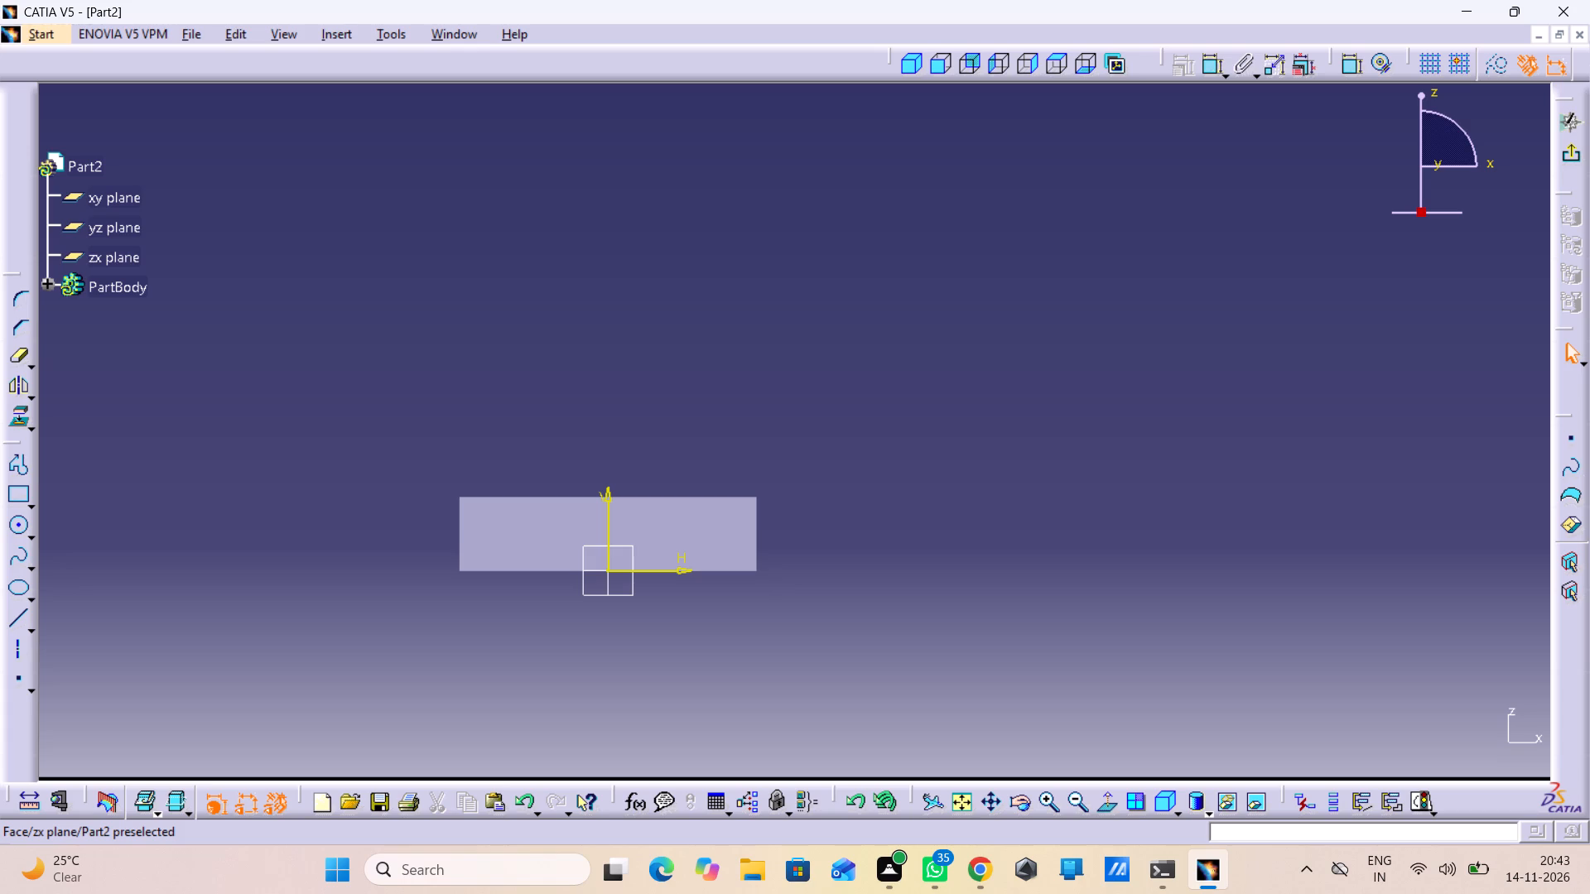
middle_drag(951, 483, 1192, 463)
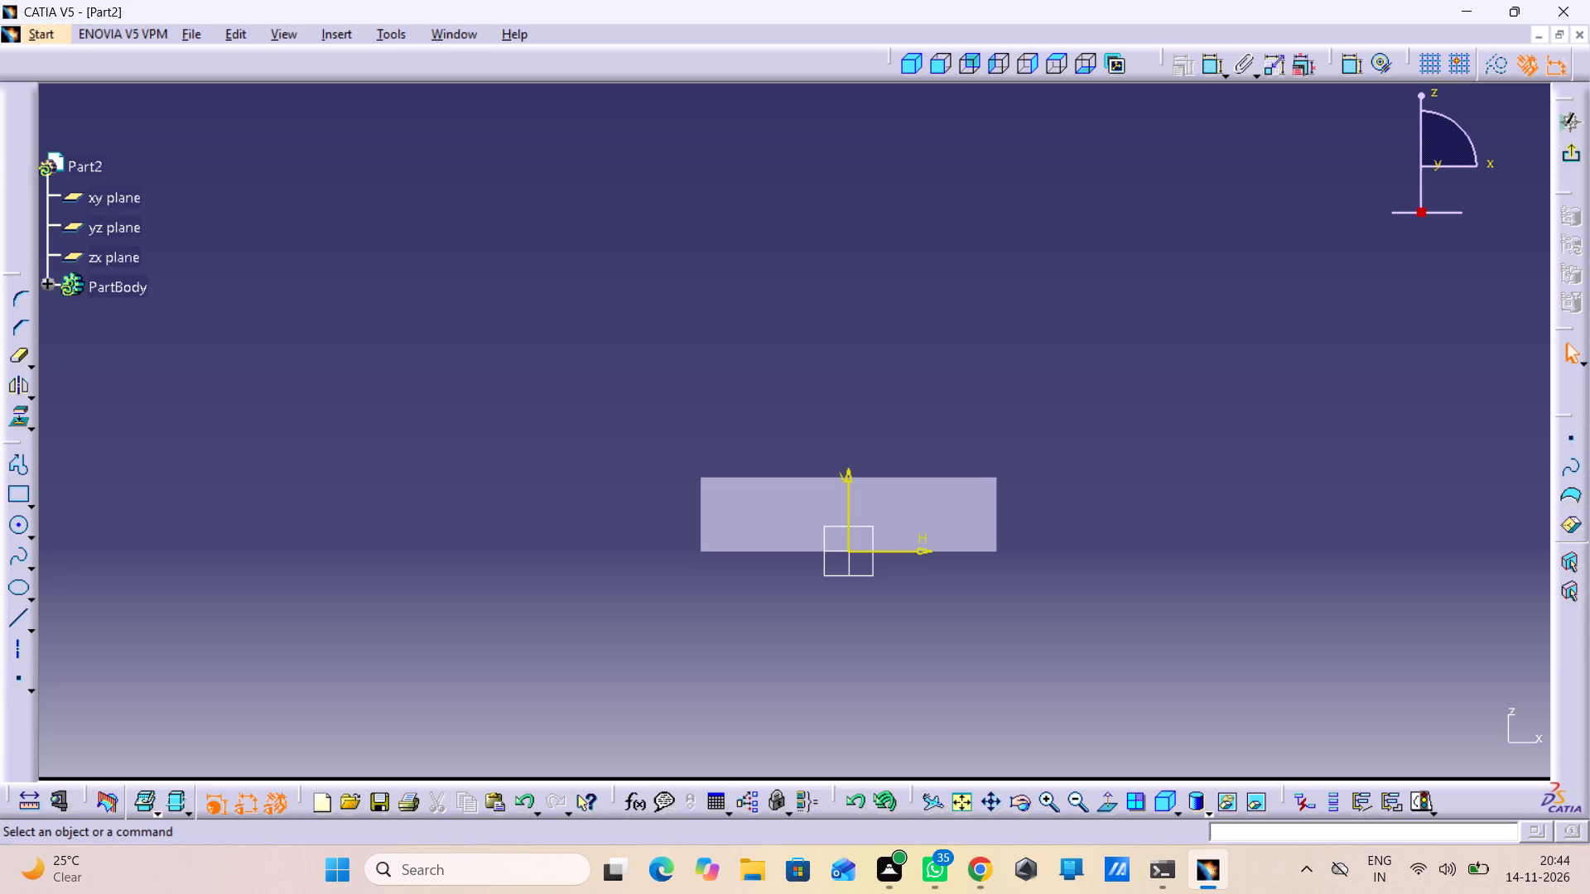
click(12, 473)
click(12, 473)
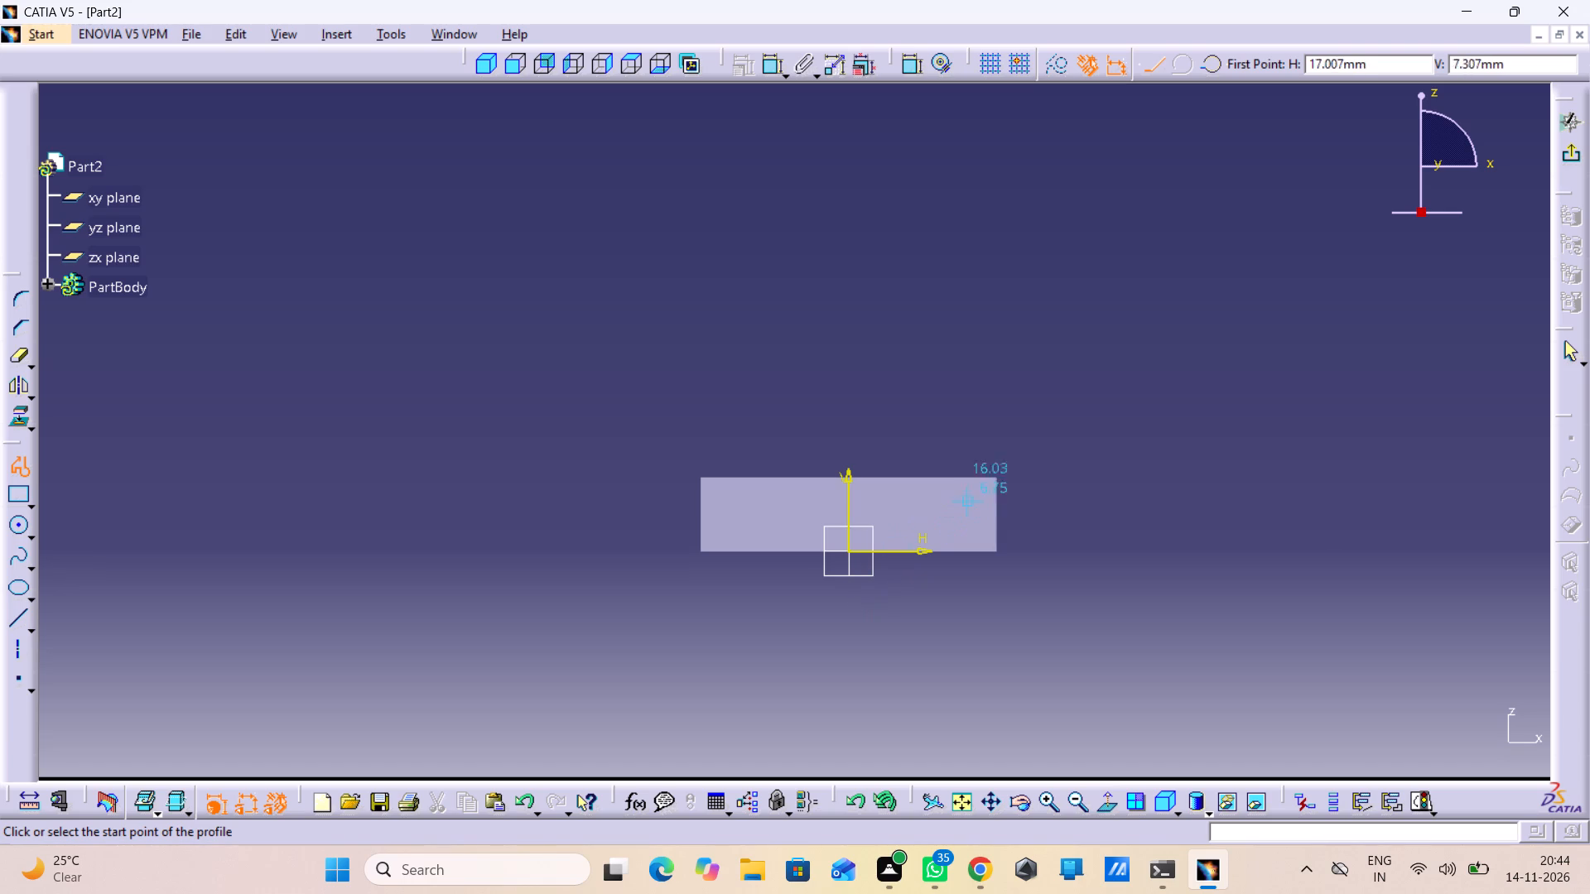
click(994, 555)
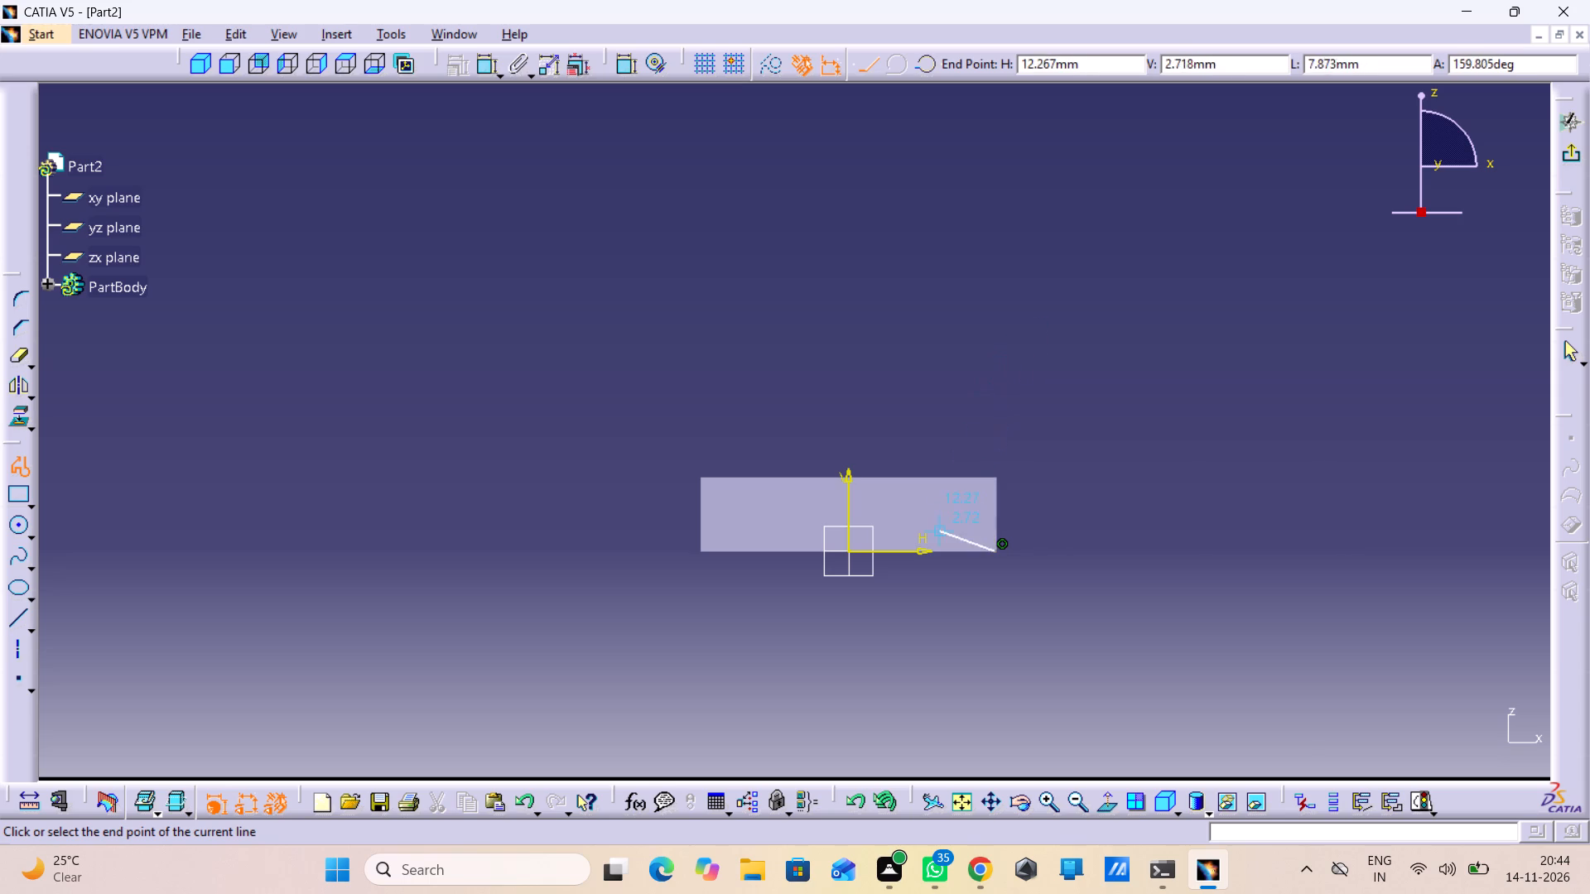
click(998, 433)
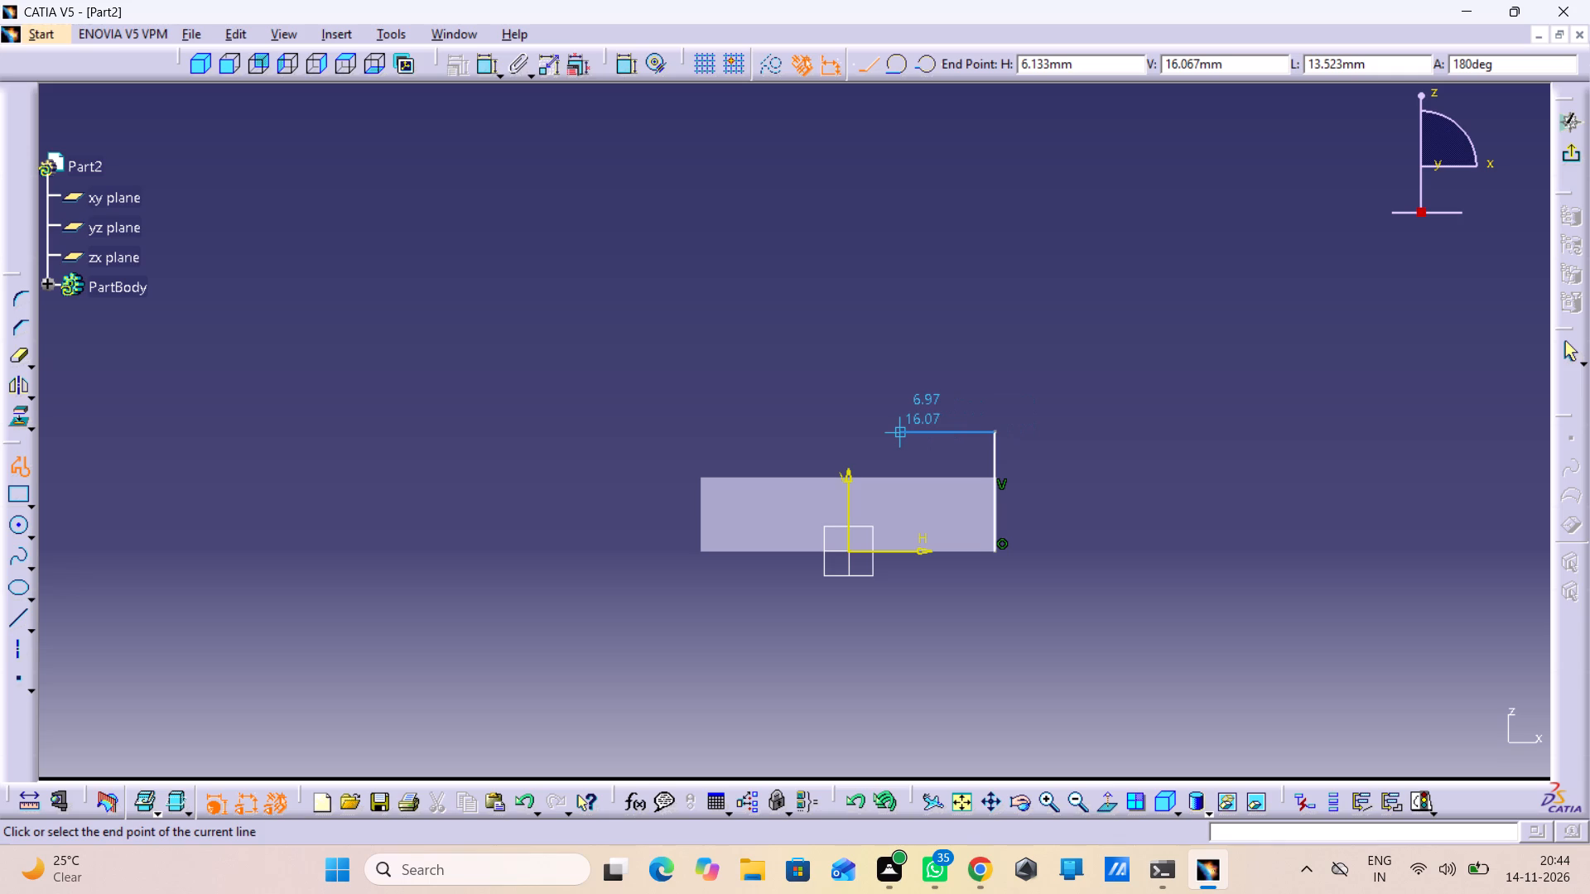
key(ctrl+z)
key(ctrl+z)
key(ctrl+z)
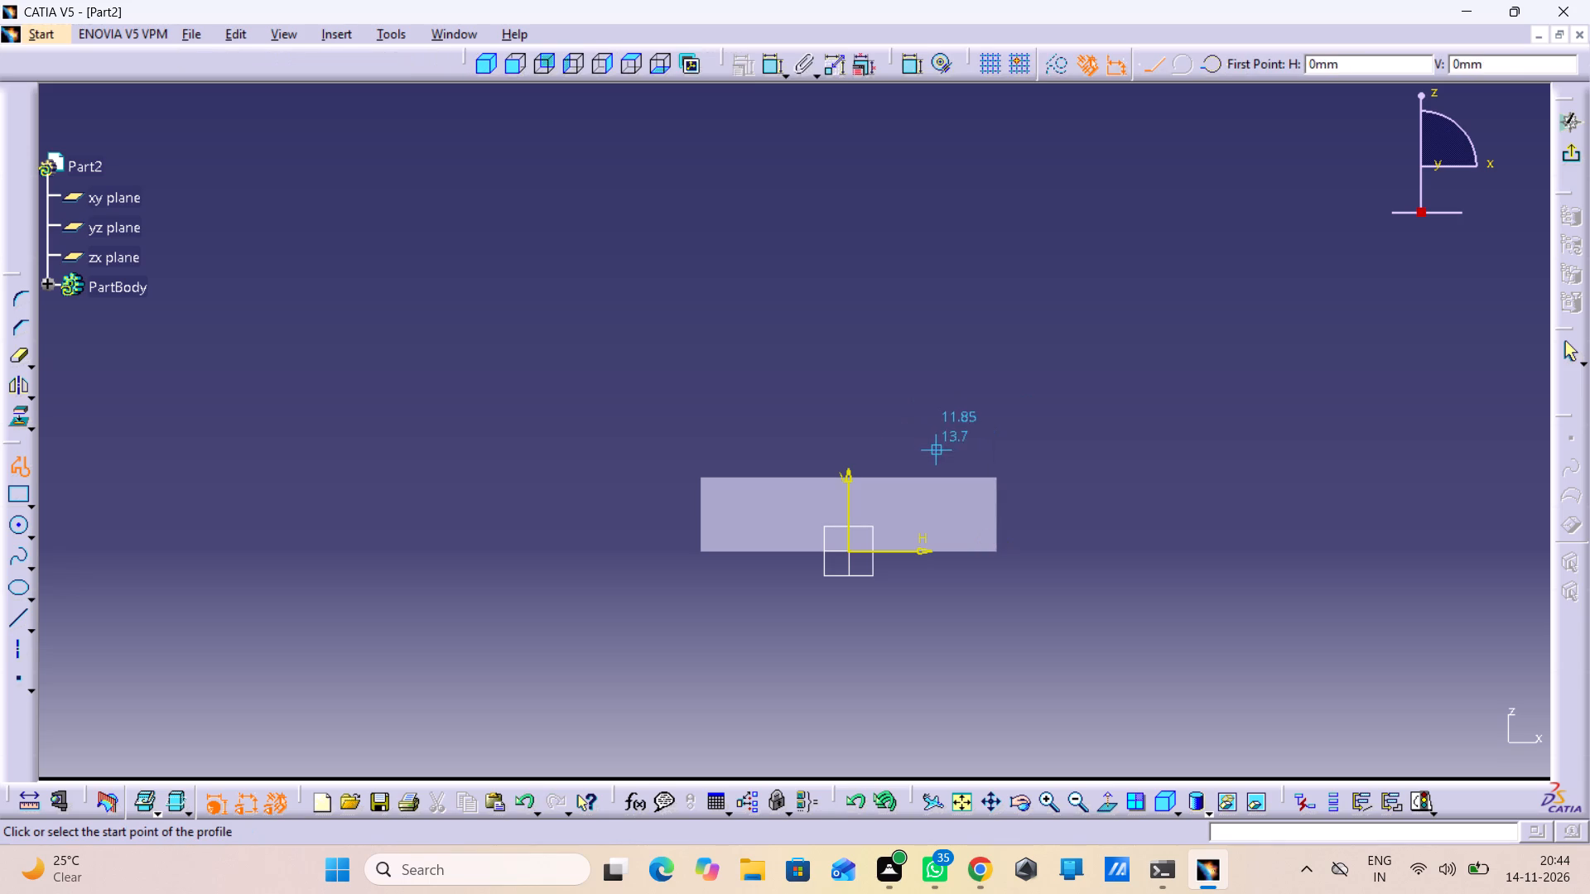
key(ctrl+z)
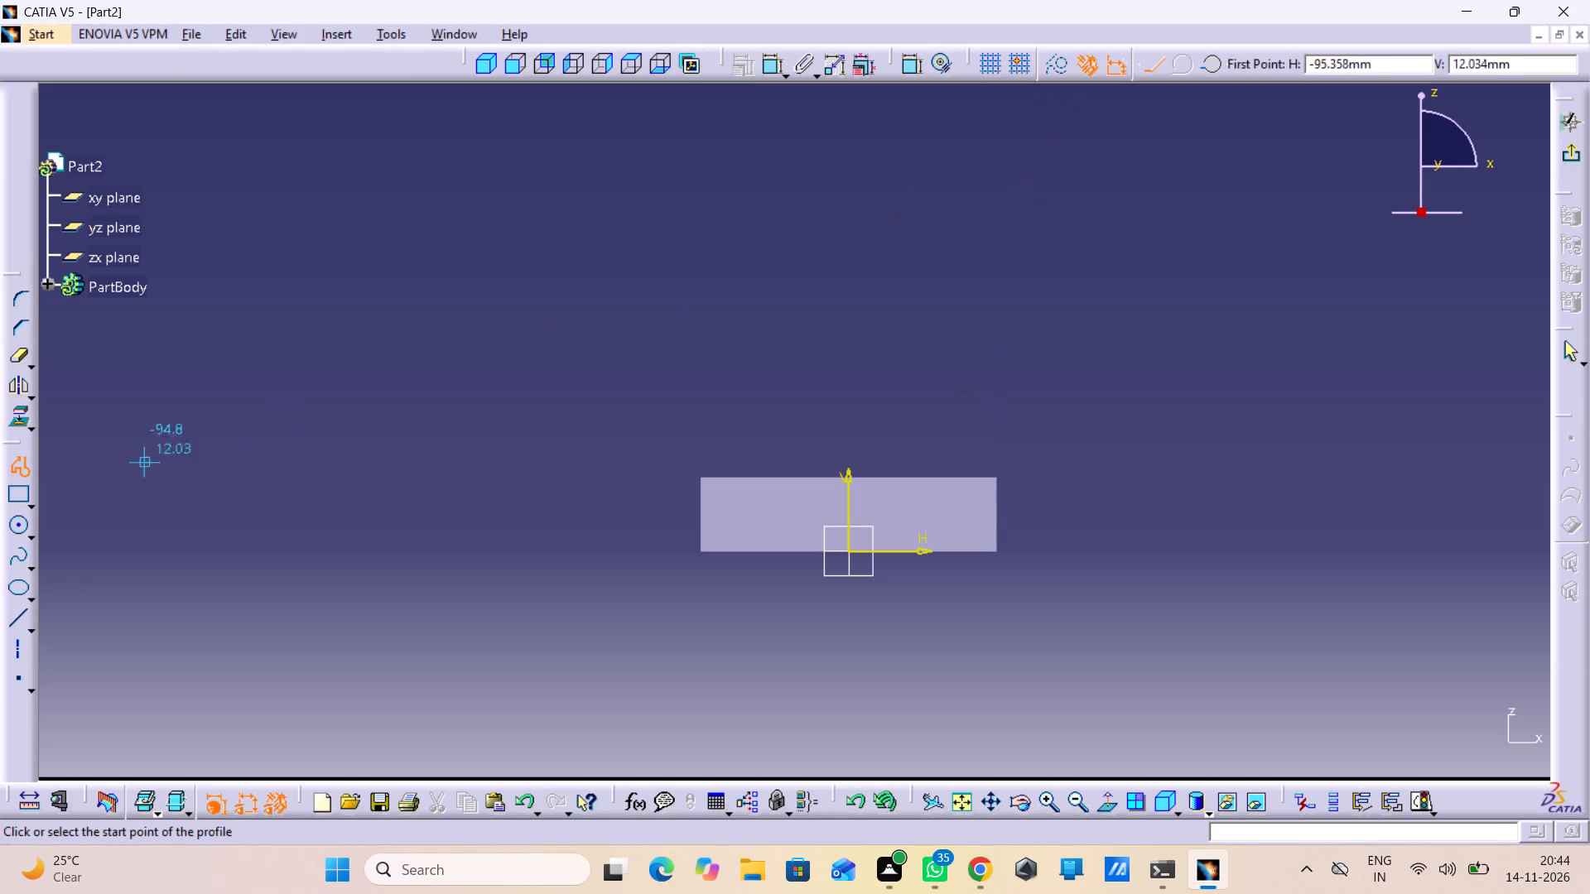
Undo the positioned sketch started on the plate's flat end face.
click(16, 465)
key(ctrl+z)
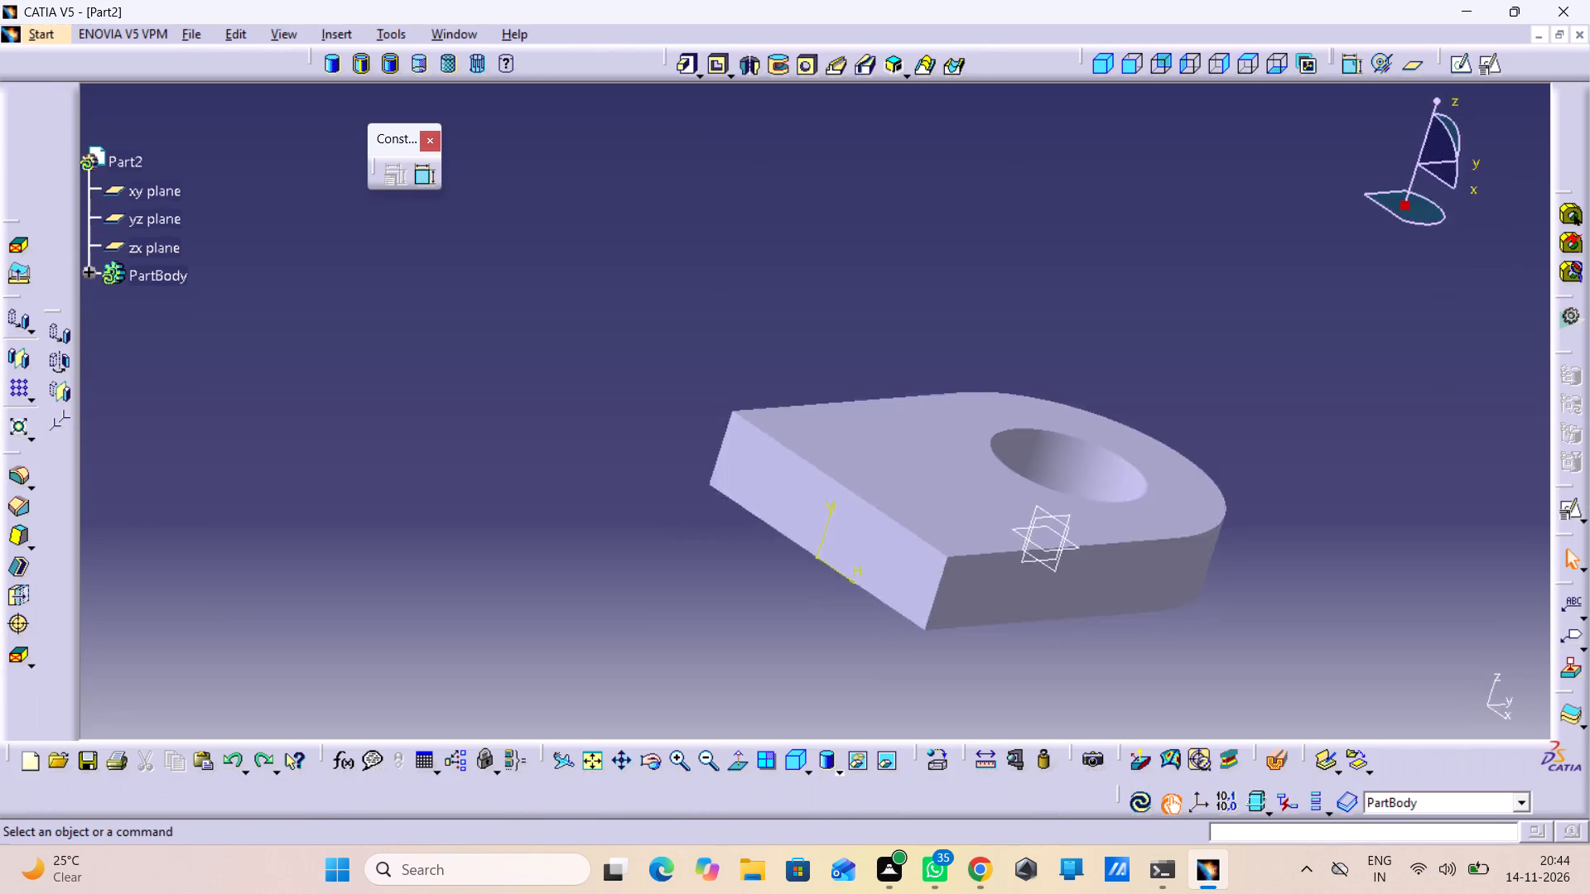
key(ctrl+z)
Start a positioned sketch on the plate's straight long side face with implicit origin and orientation.
click(872, 590)
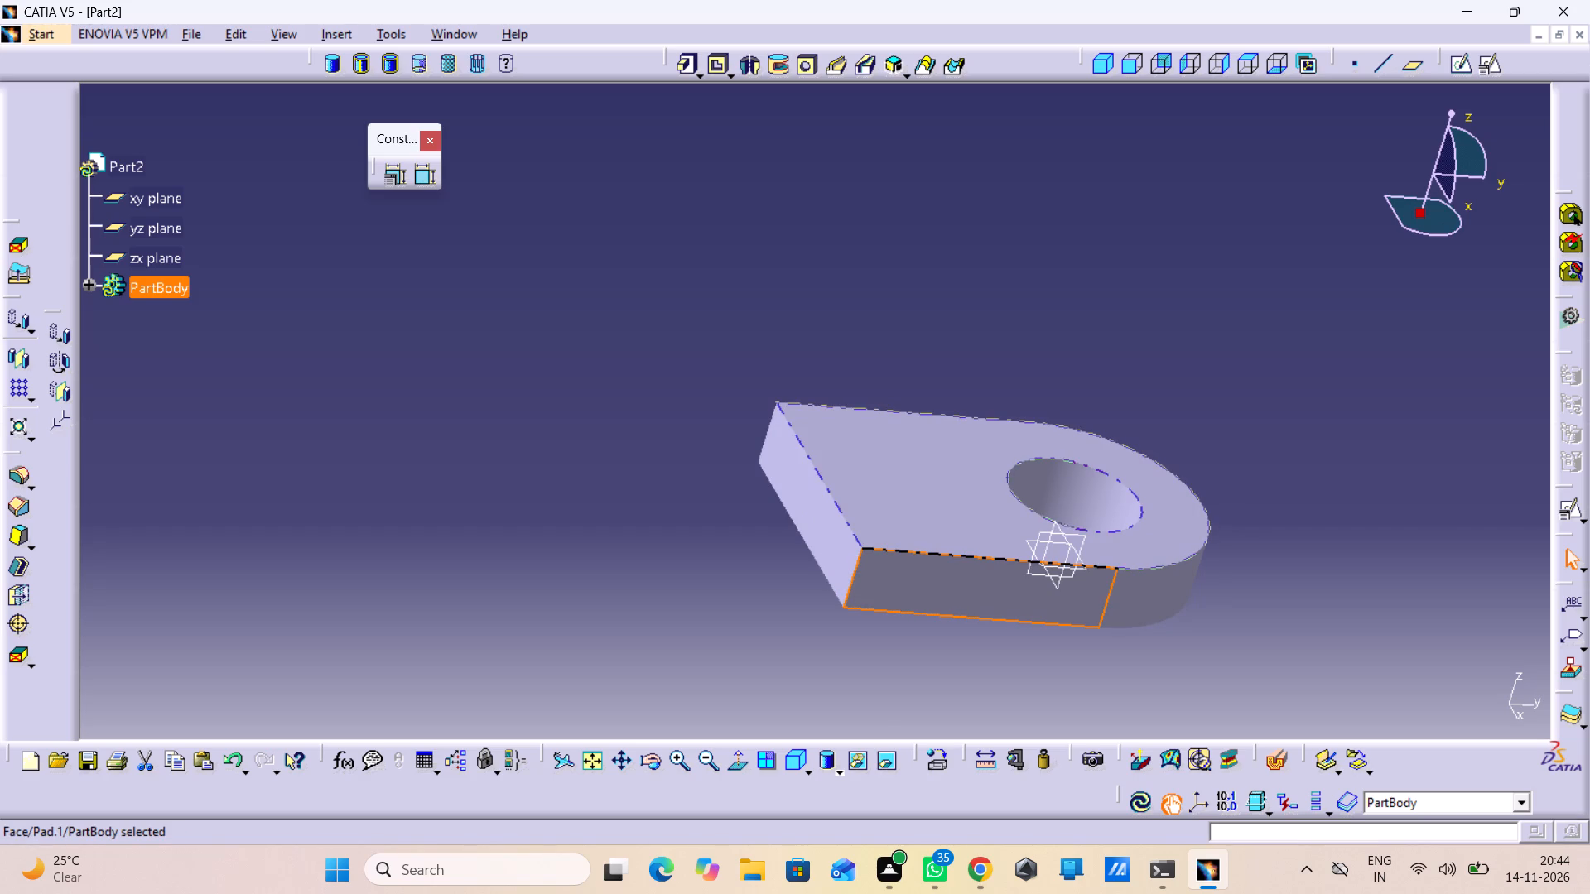
double_click(1490, 72)
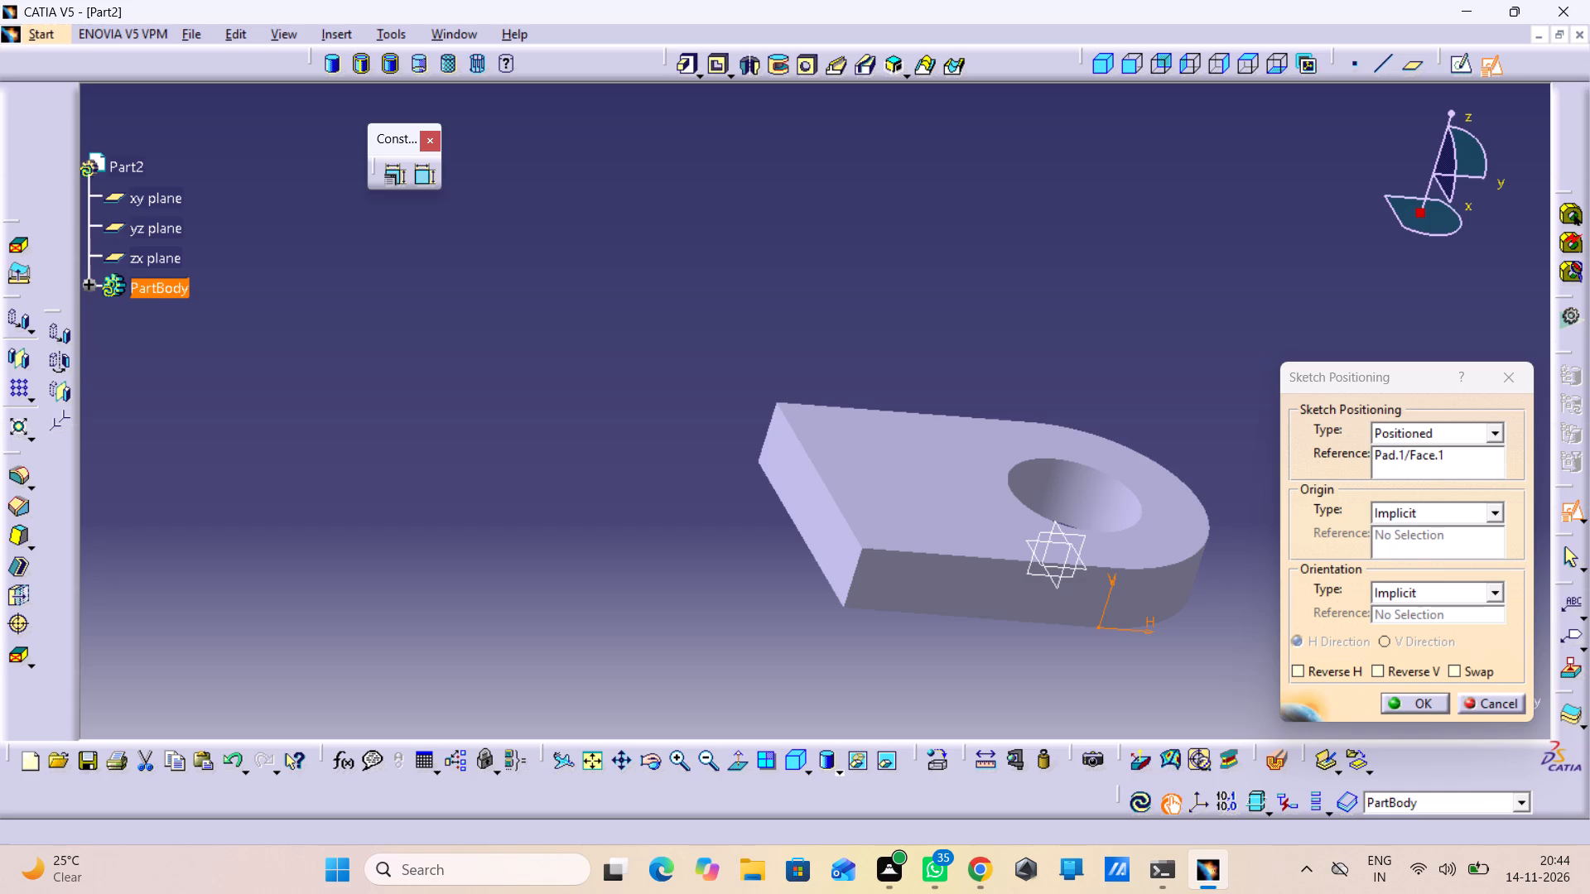
click(1389, 695)
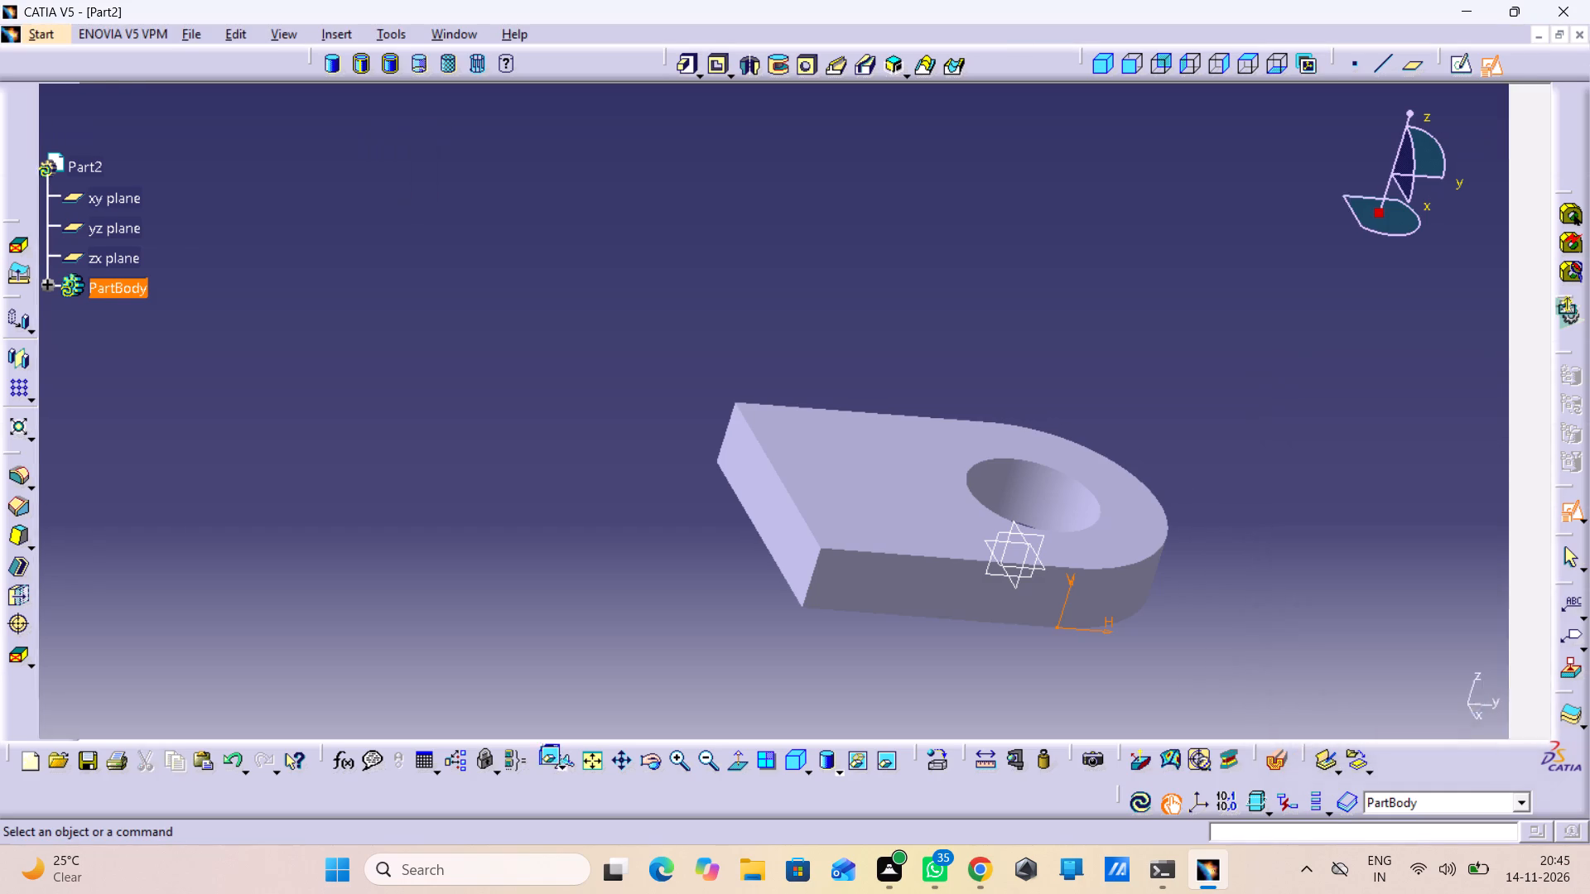
middle_drag(970, 705, 950, 598)
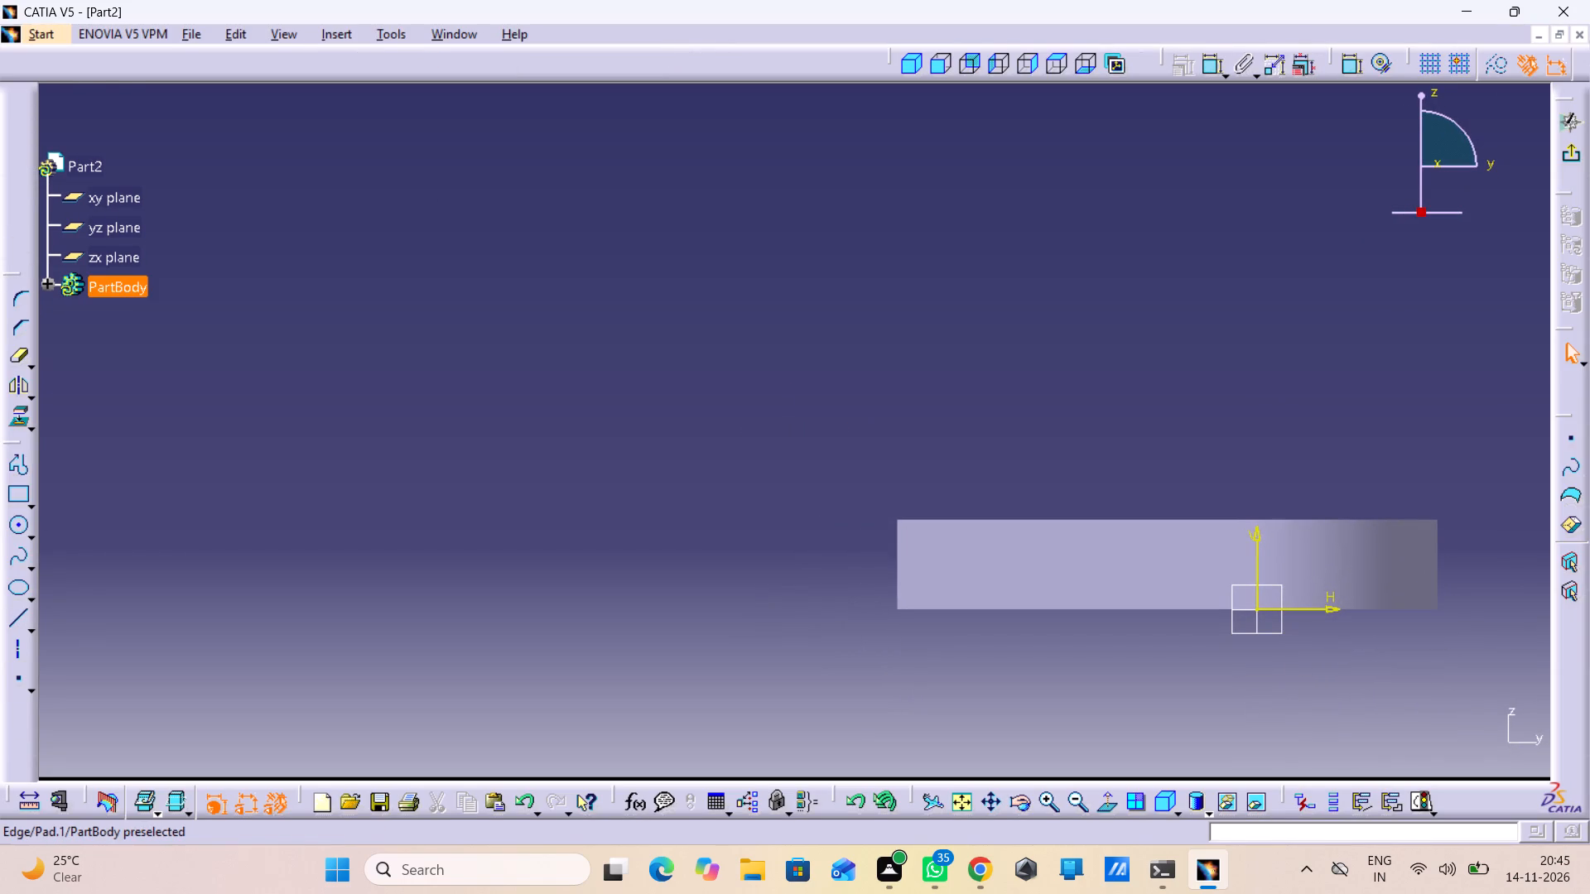
double_click(26, 473)
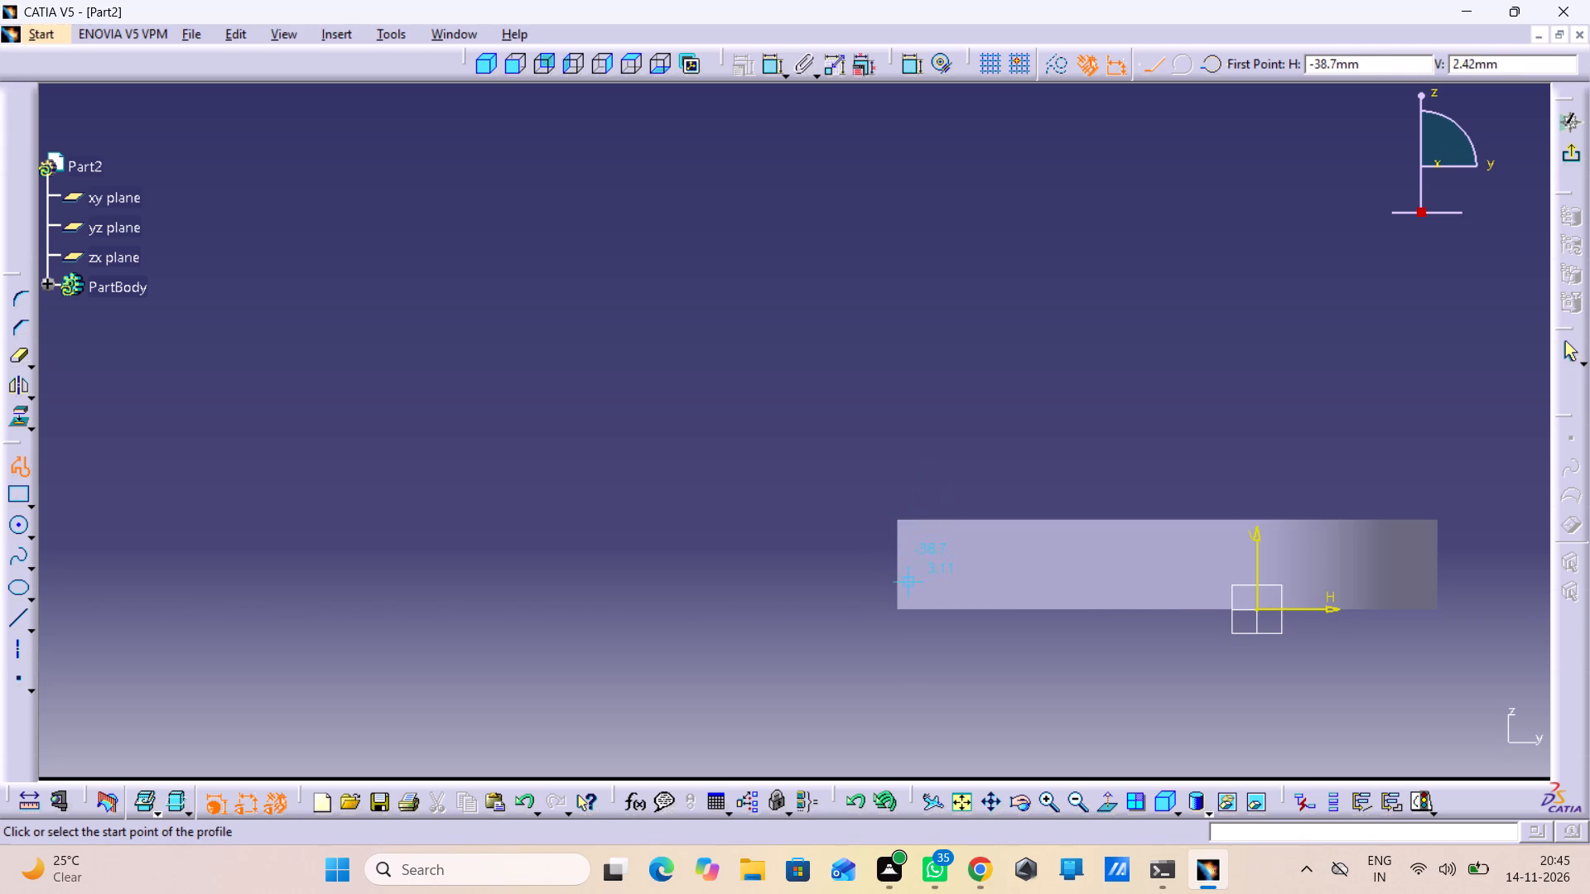
click(12, 464)
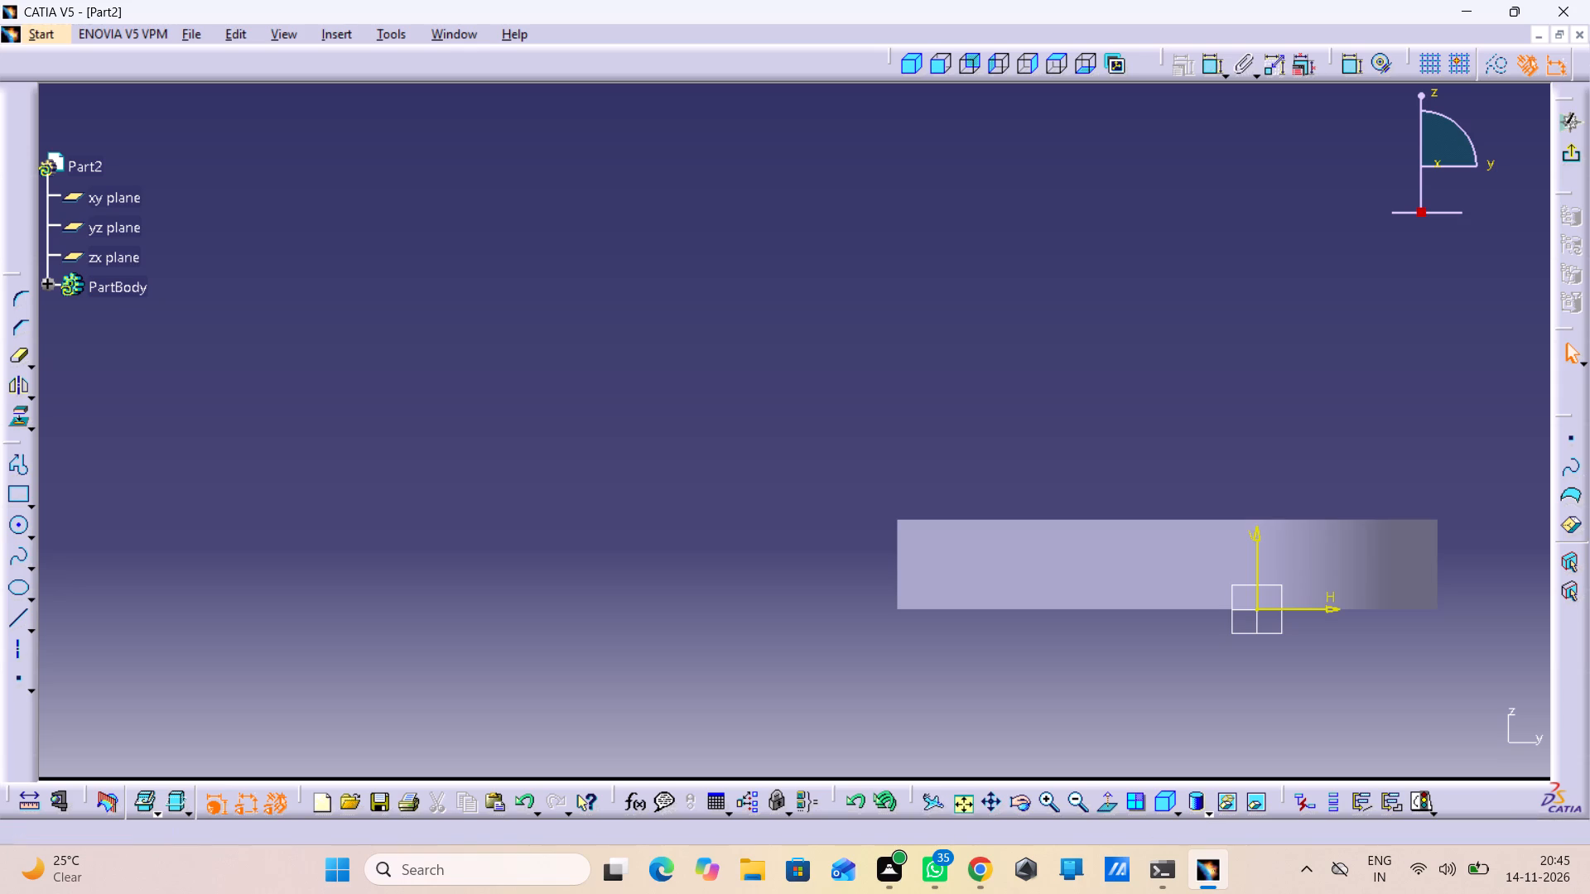
Switch the display to shading with edges without smooth edges.
click(1209, 809)
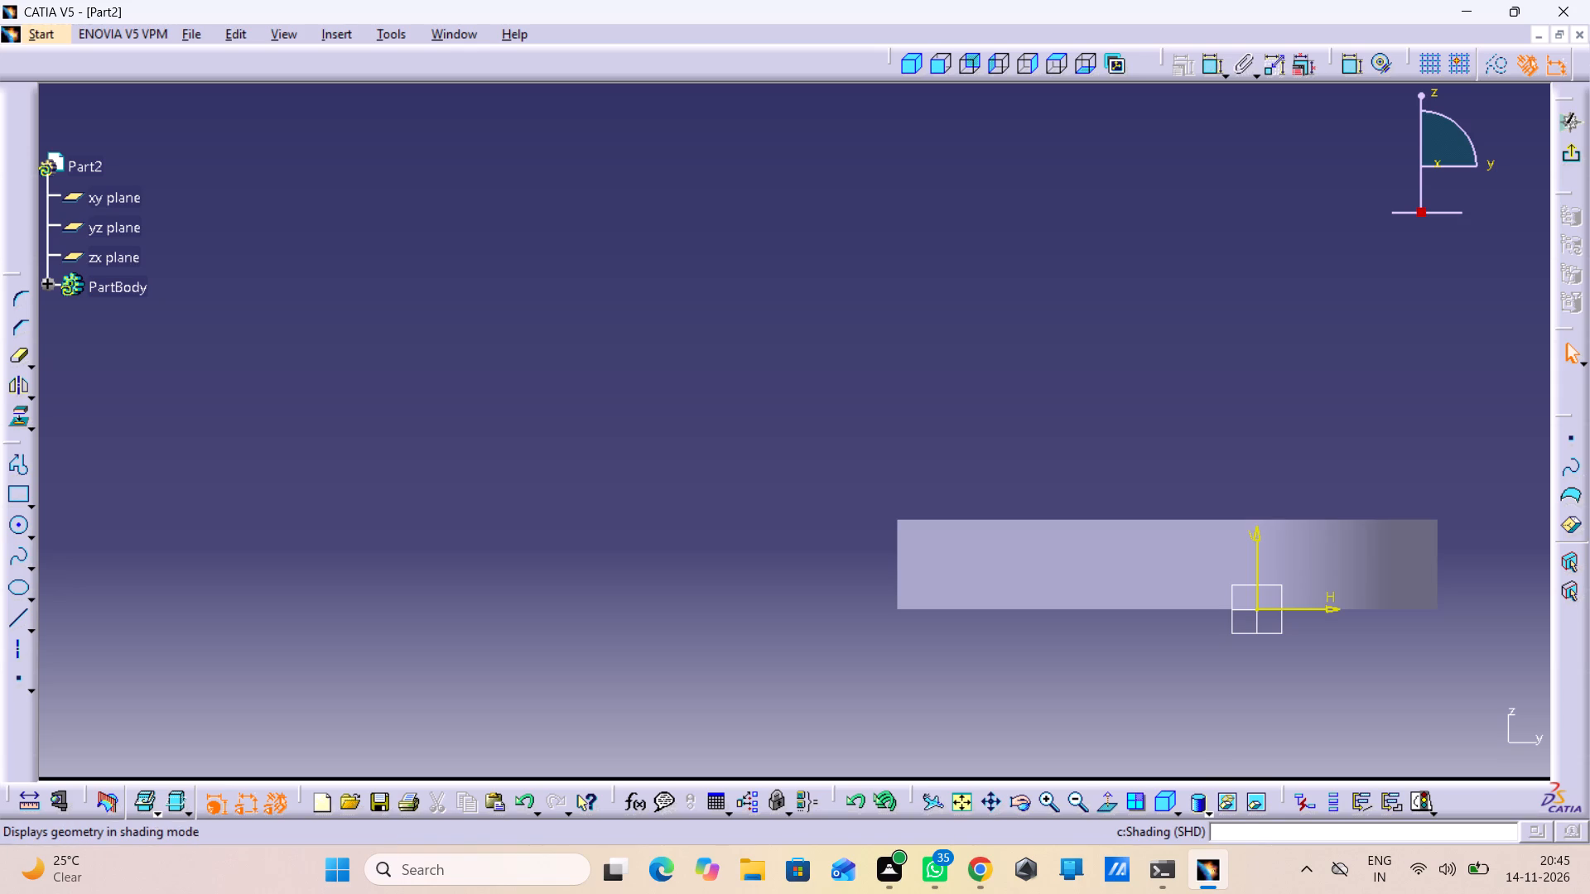
click(1231, 690)
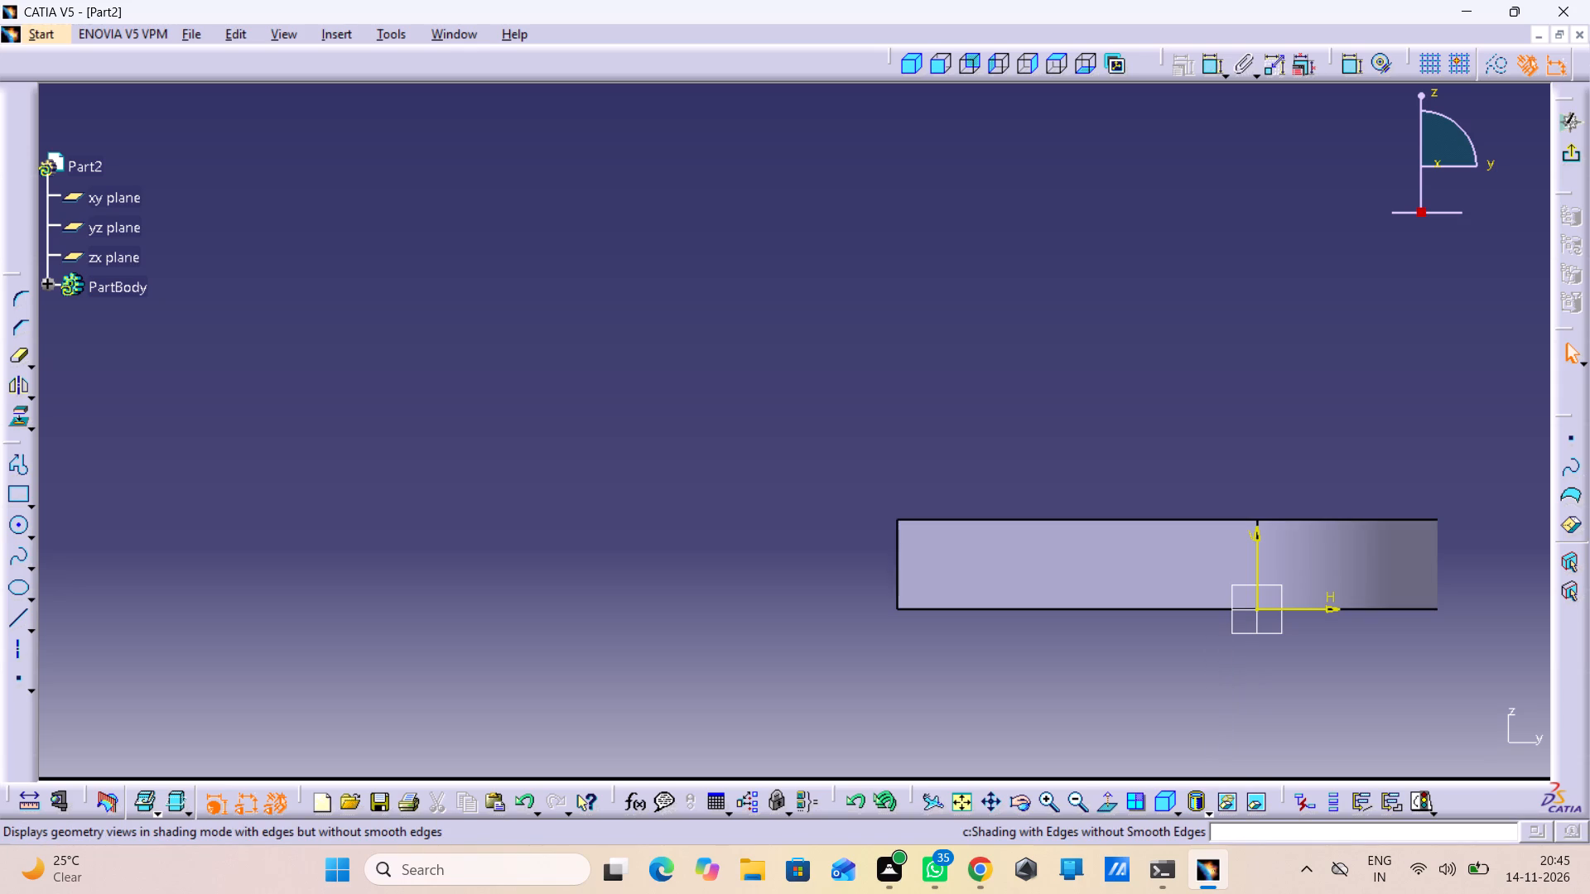
Project the plate's vertical edge at the flat end onto the sketch plane with Project 3D Elements.
click(21, 415)
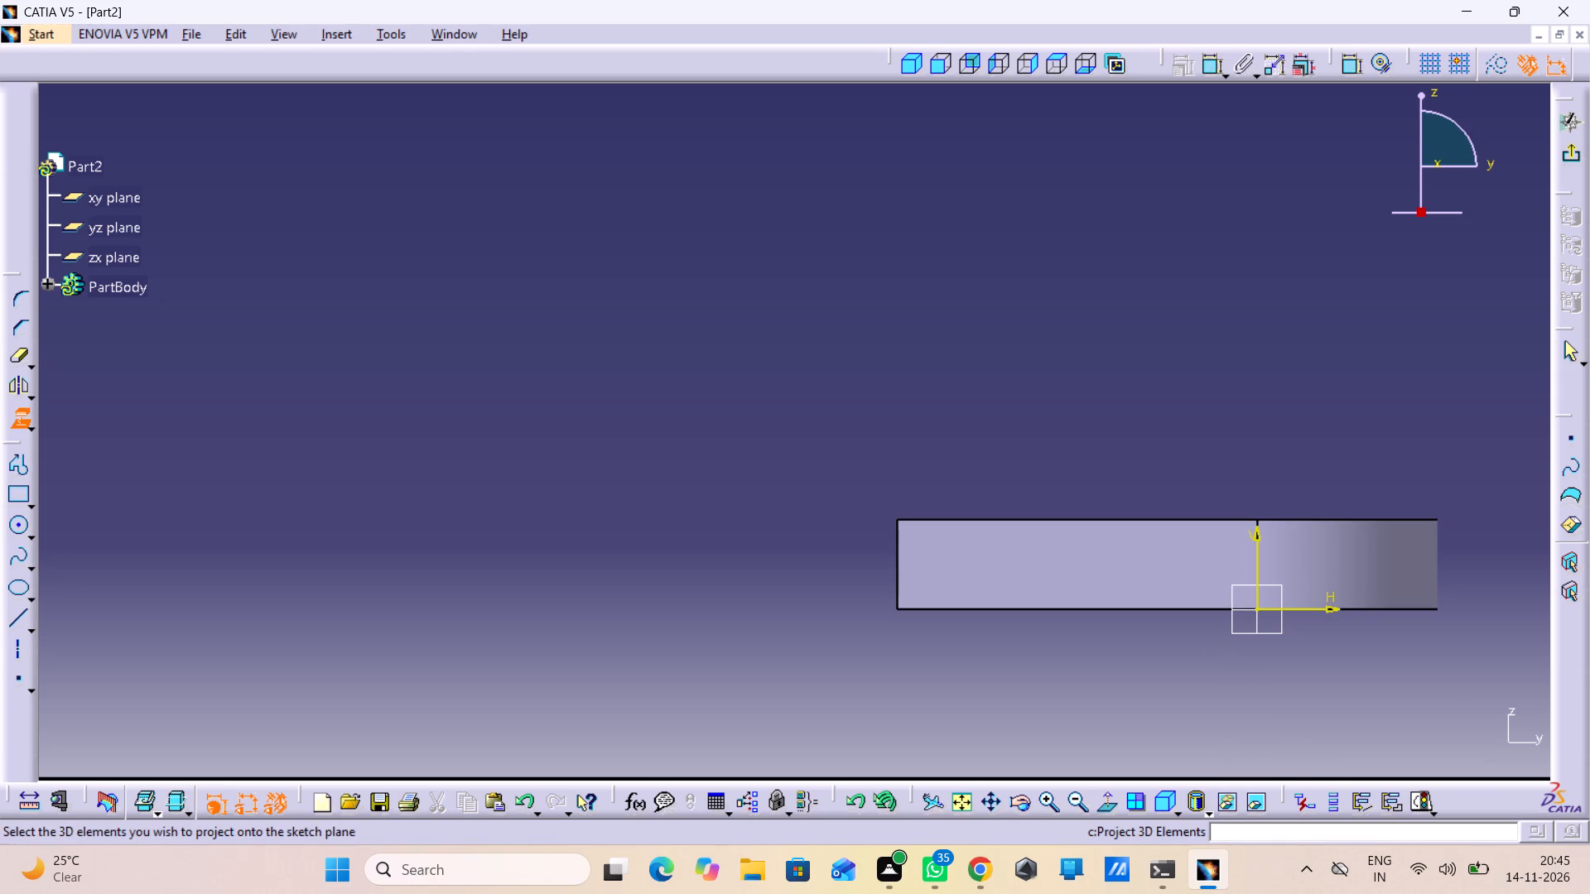
click(899, 560)
click(849, 579)
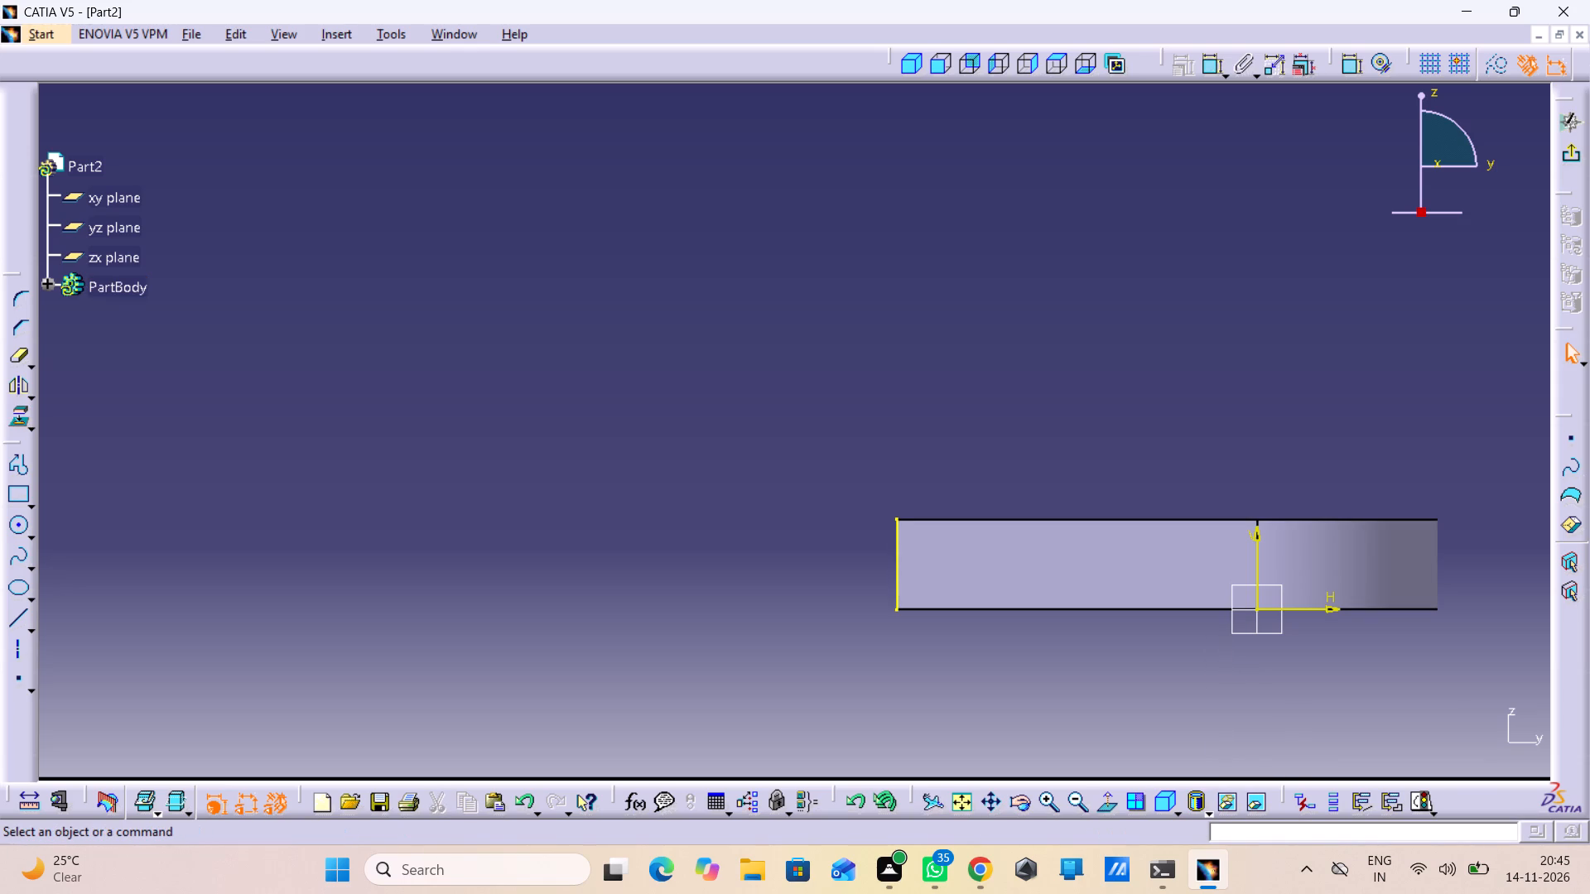
Sketch a rectangular profile outward from the projected edge, about 9 mm wide and 21 mm high, ending at the projected edge's upper endpoint.
double_click(20, 472)
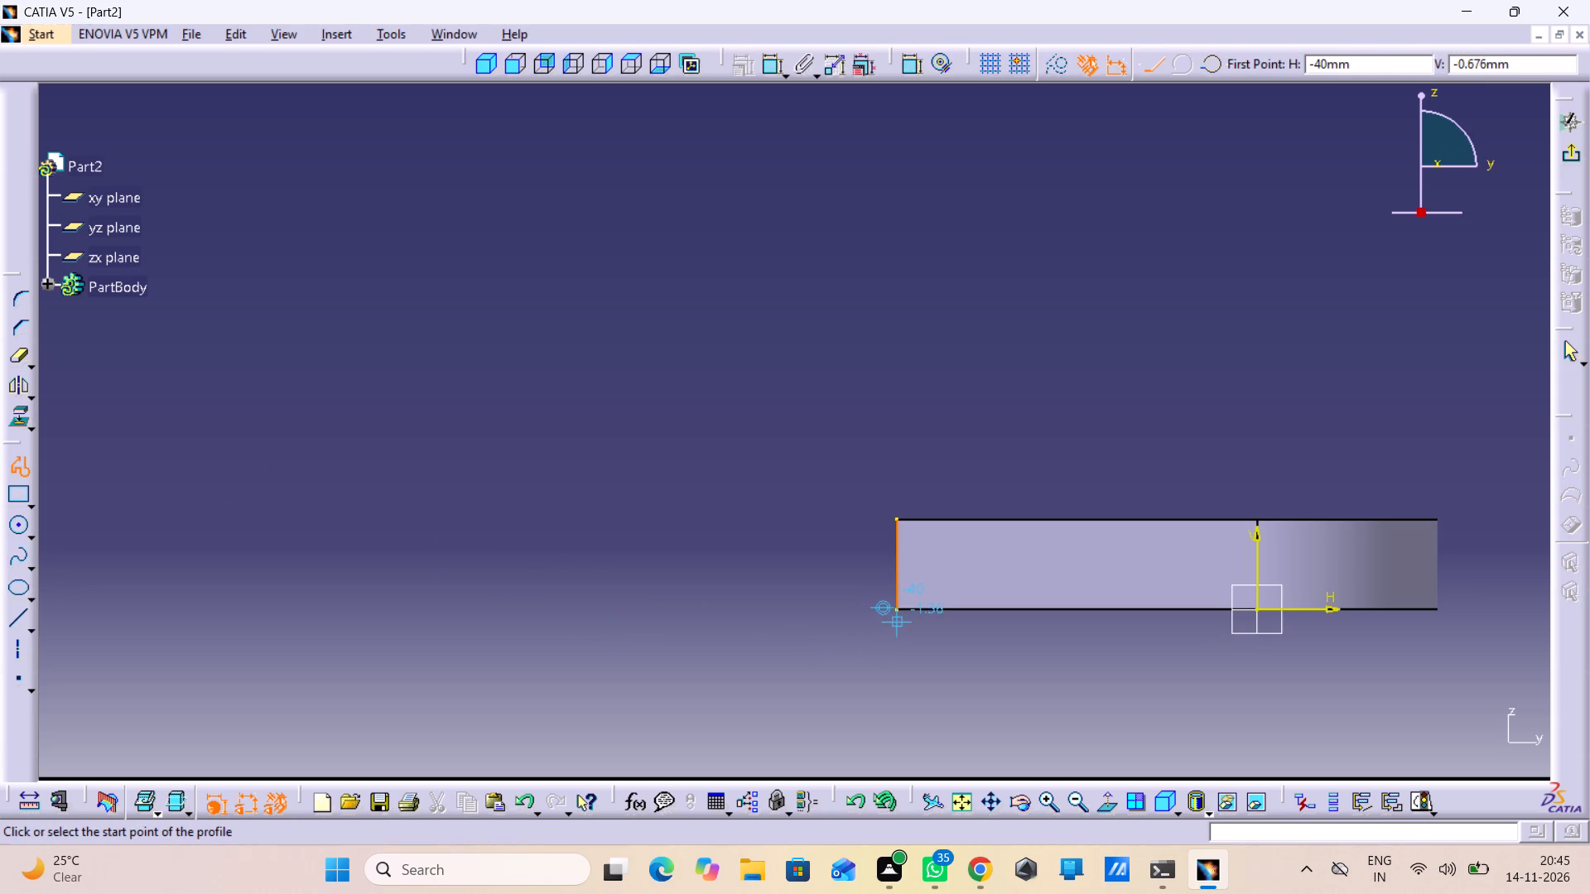
click(898, 611)
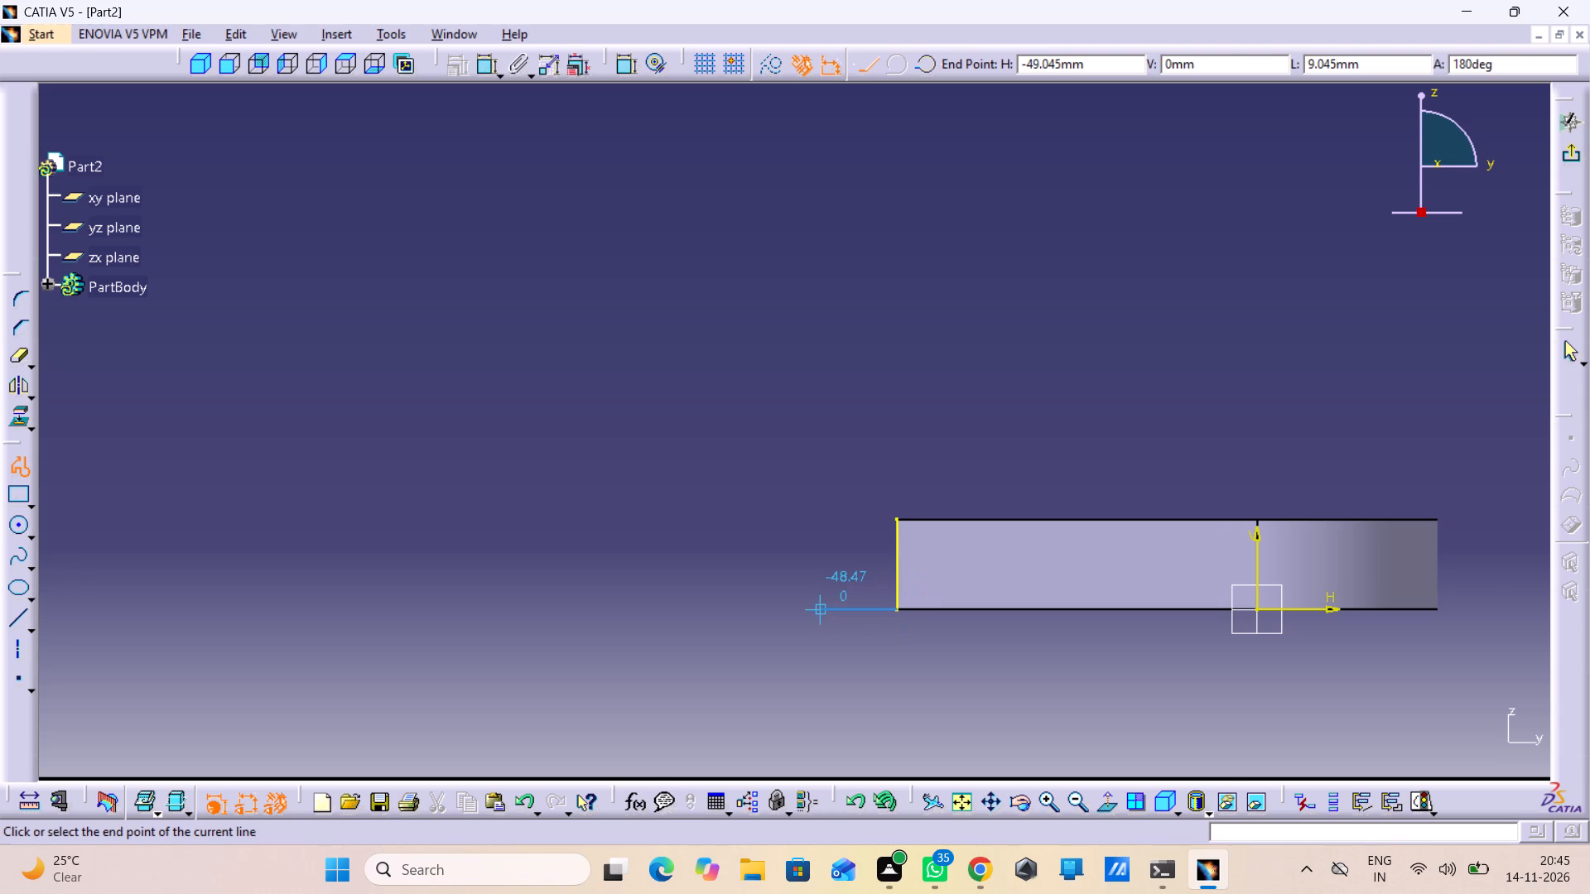
click(816, 608)
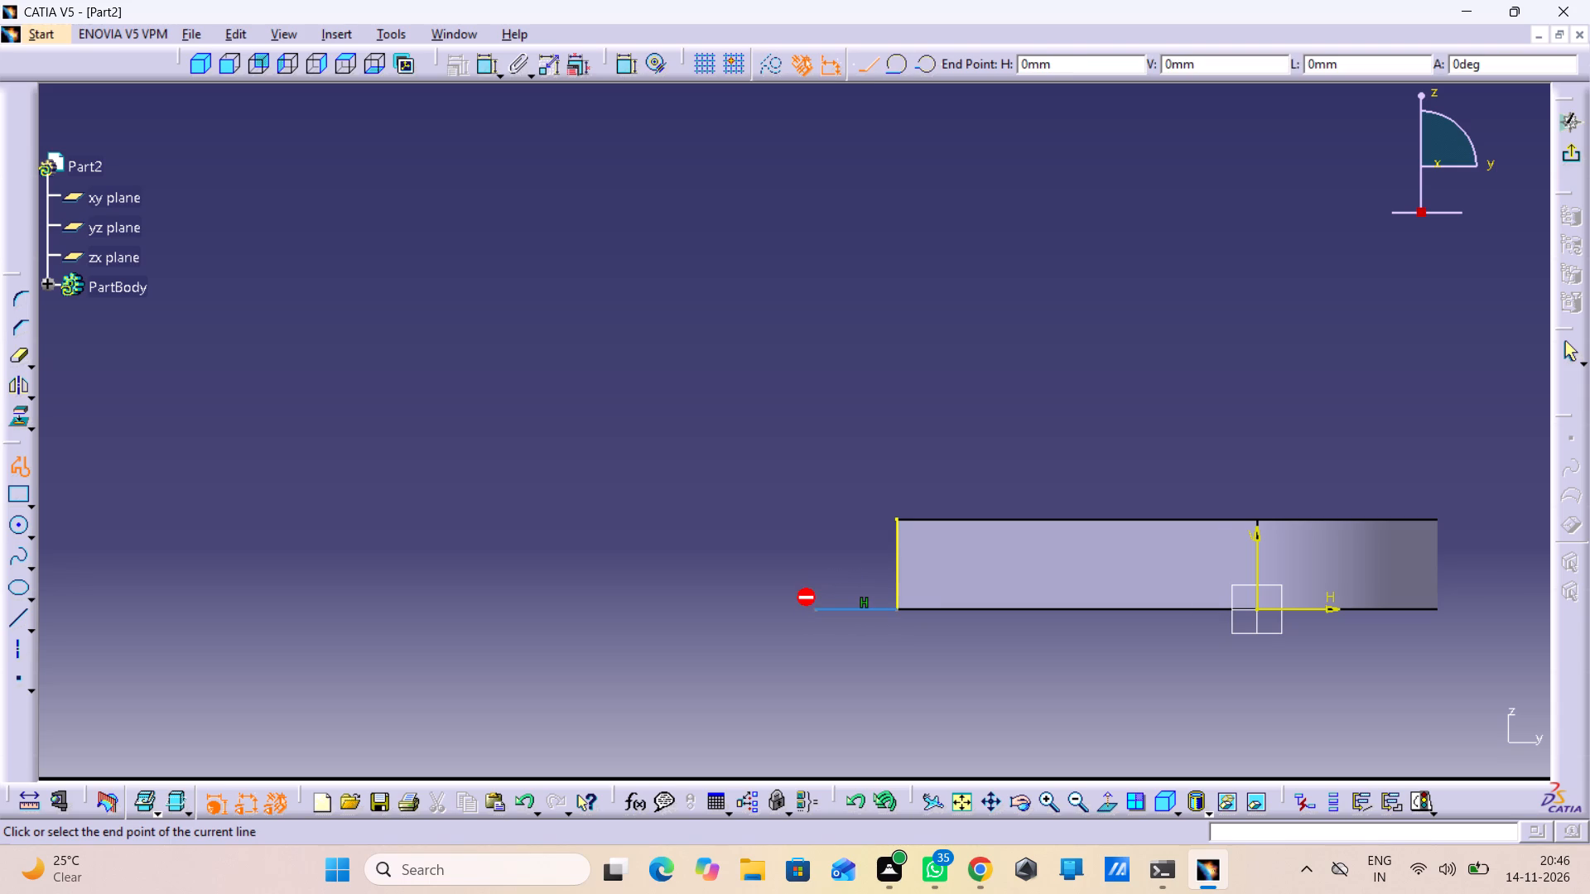
click(812, 418)
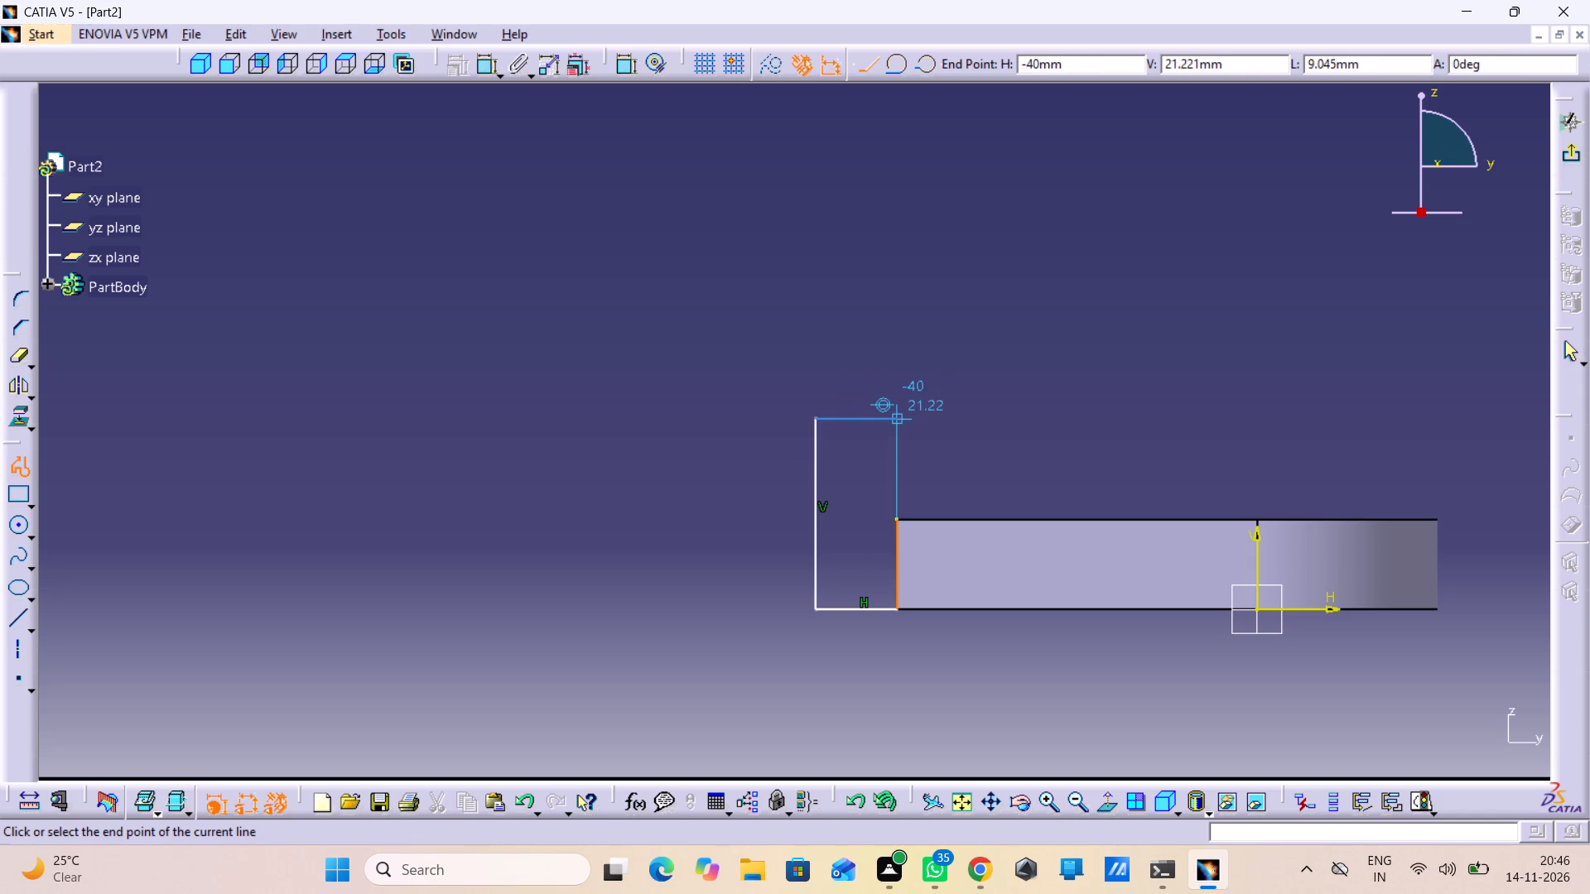
click(894, 423)
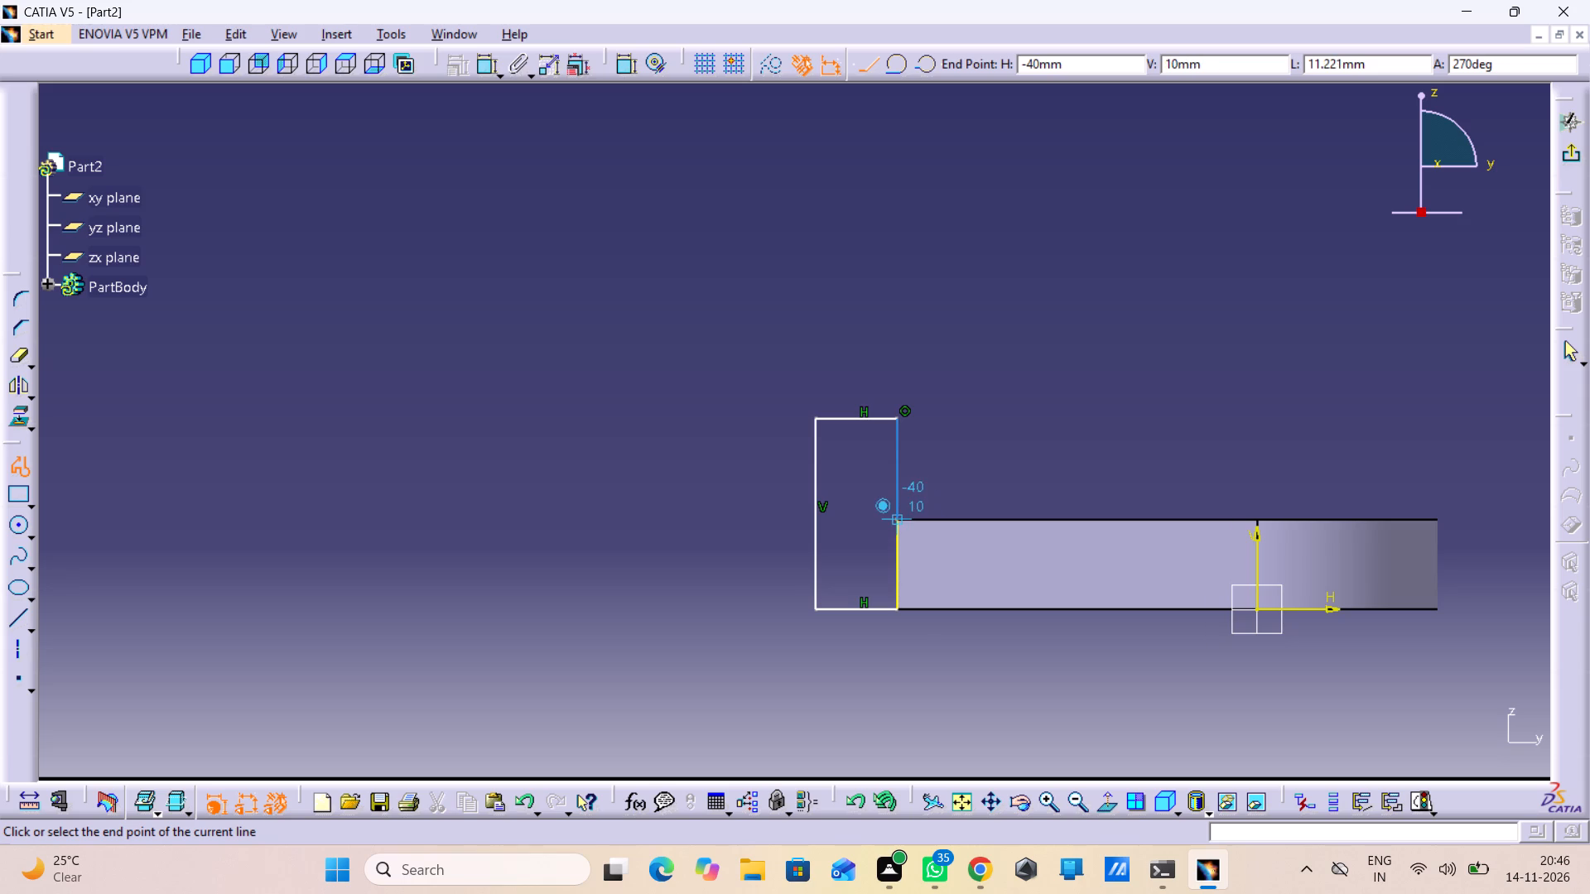
click(896, 517)
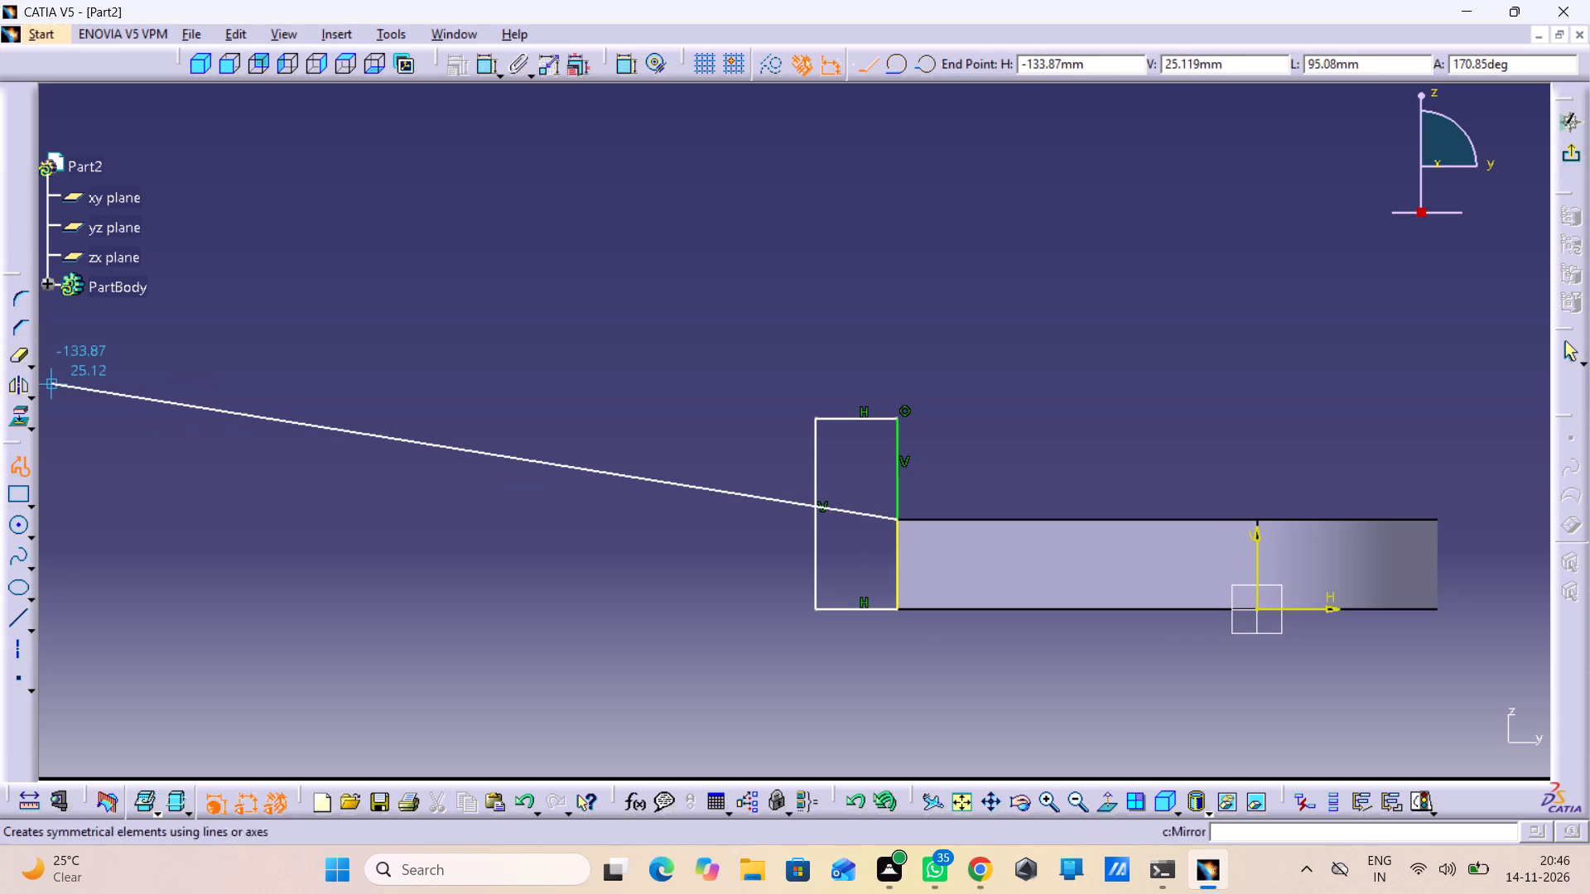
click(22, 466)
click(392, 491)
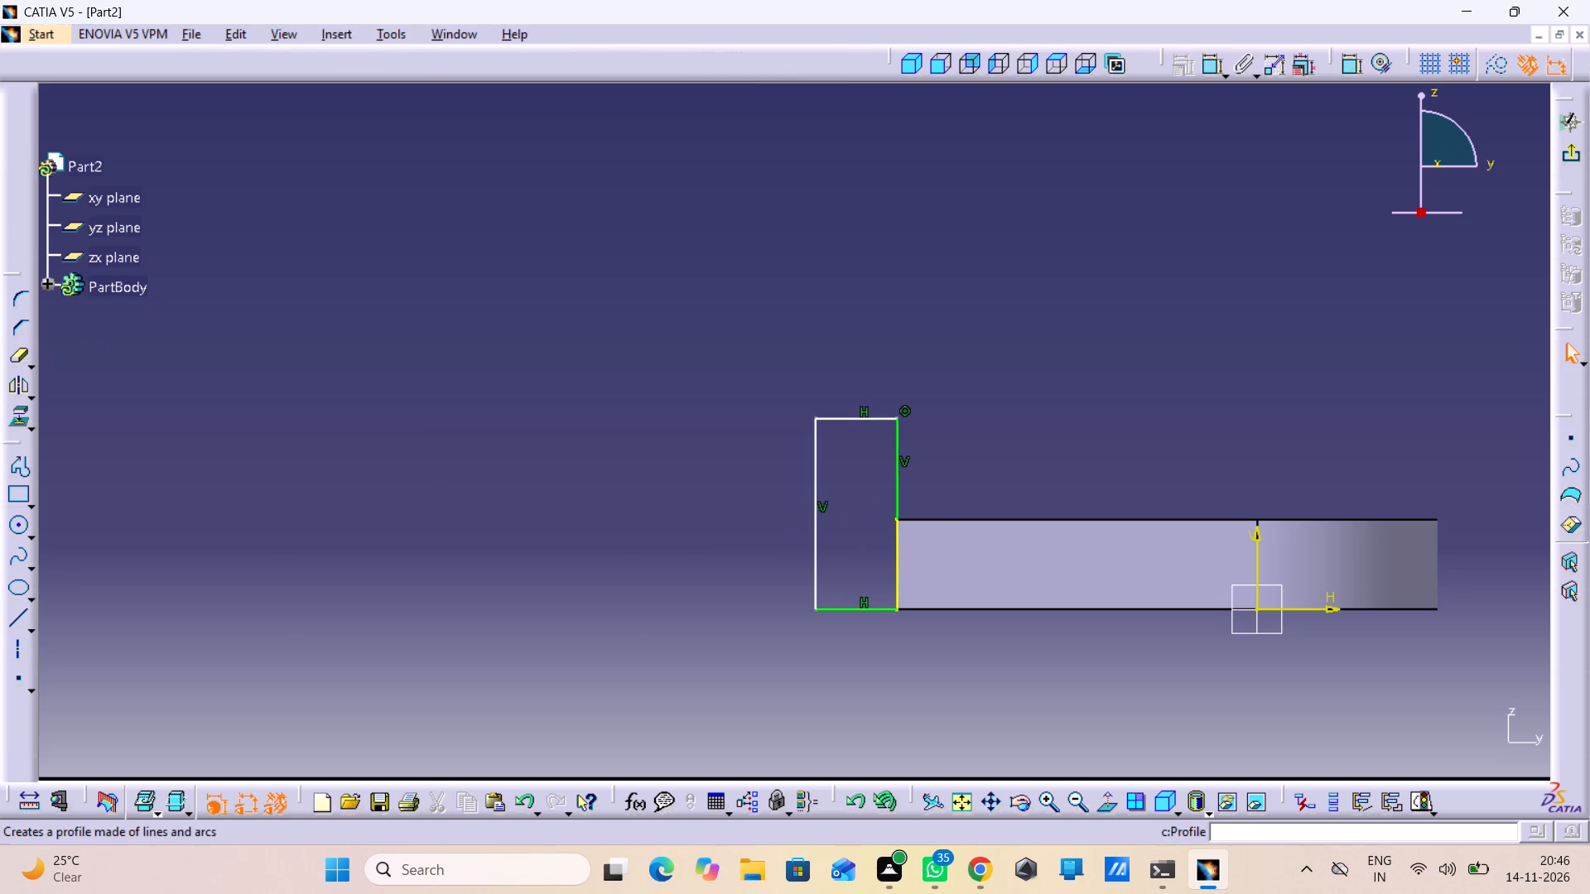
Constrain the length of the profile's bottom line to 20 mm.
click(1343, 72)
click(1343, 72)
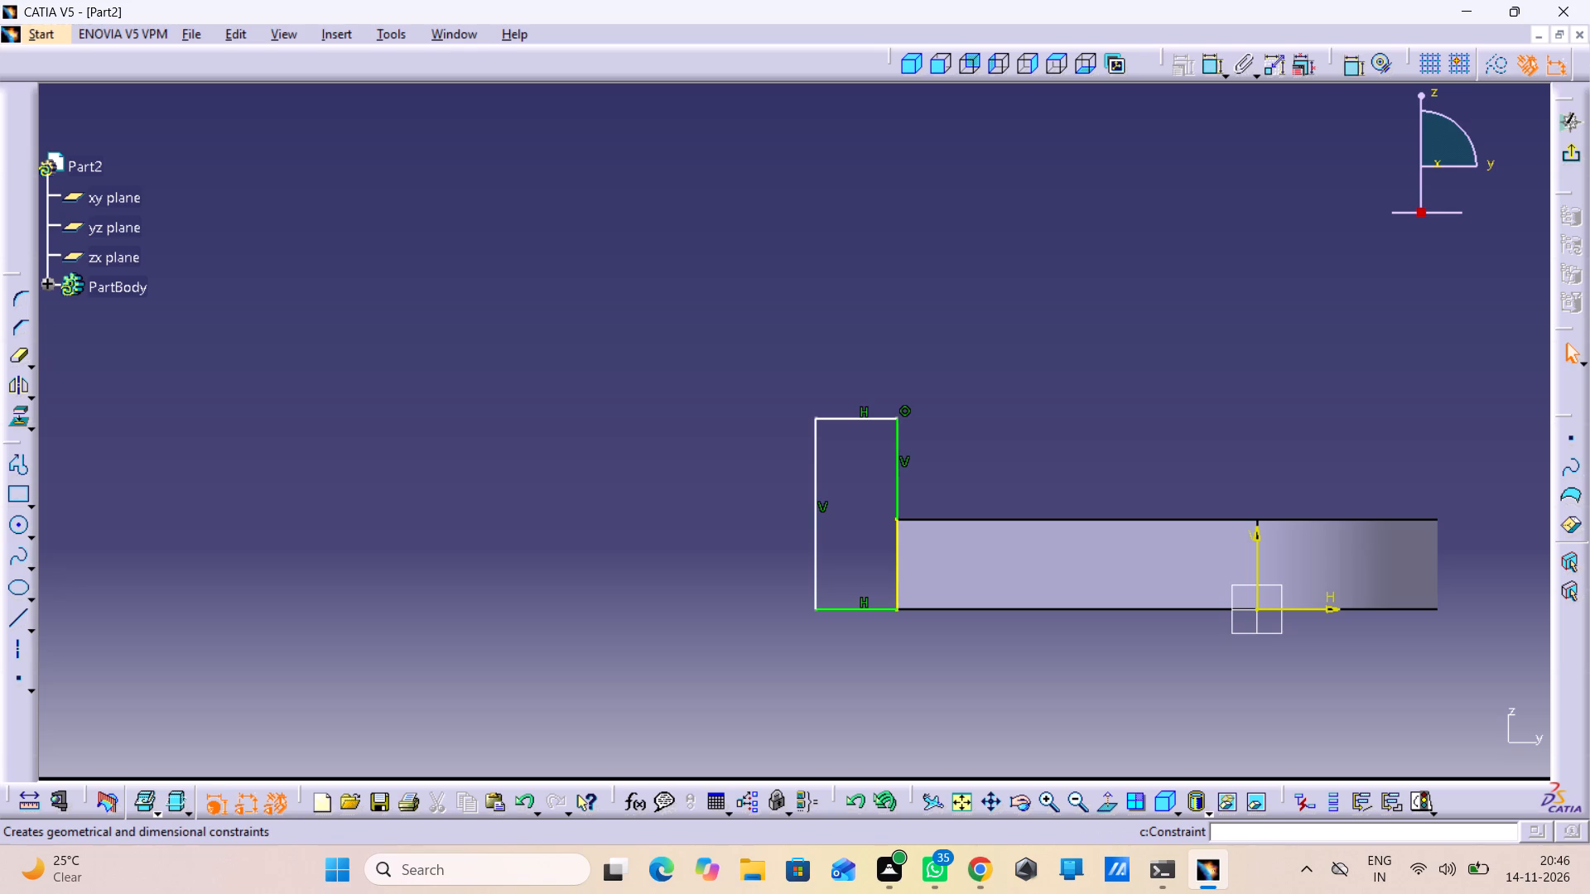
click(871, 610)
click(767, 669)
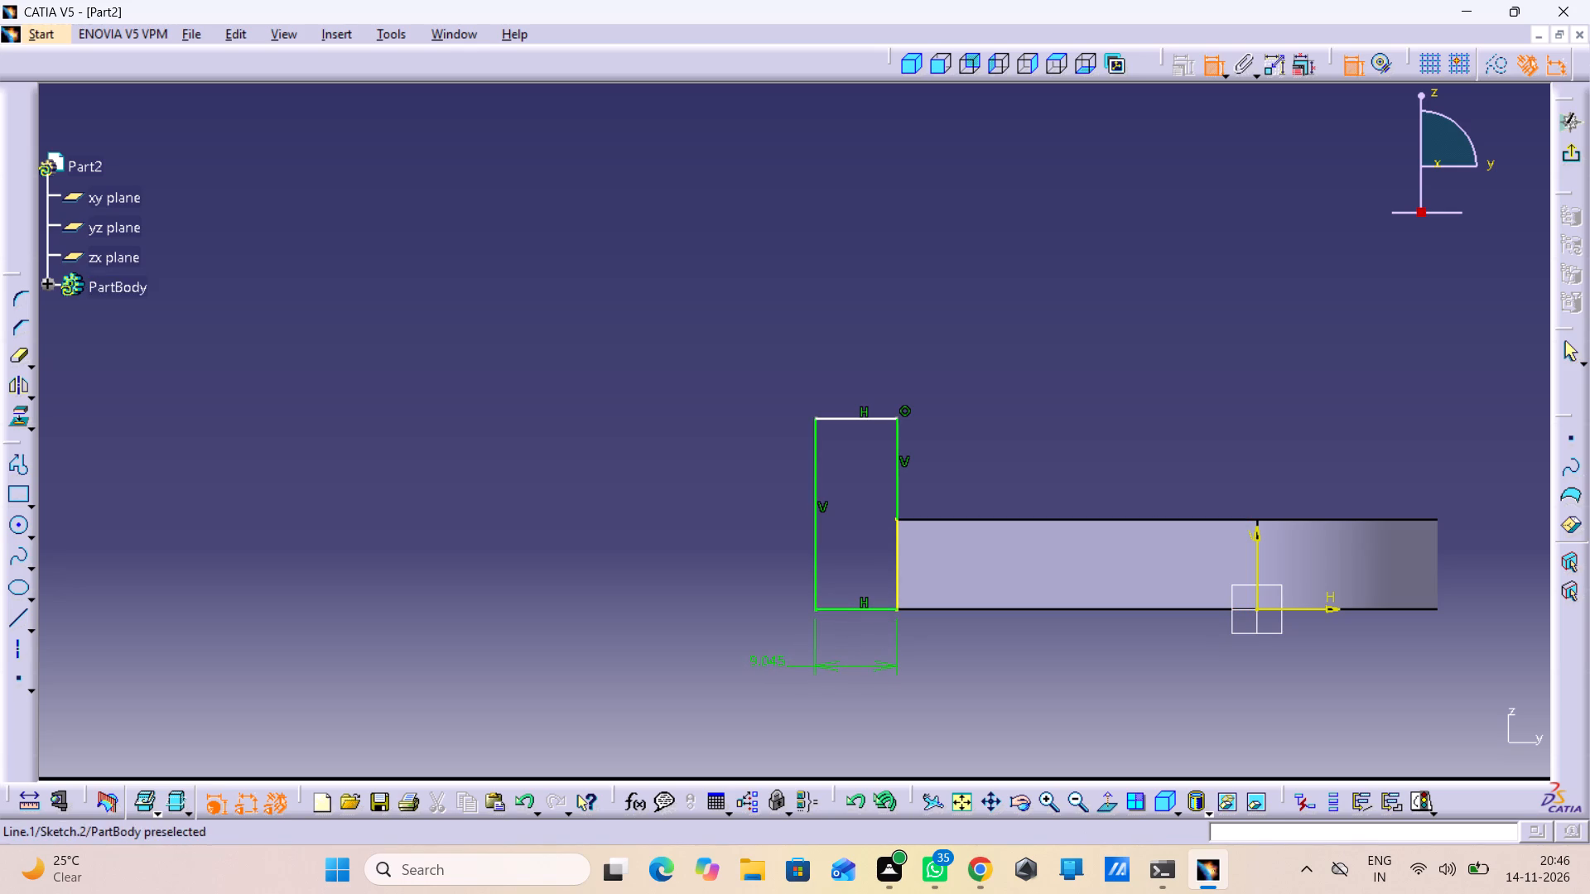
double_click(759, 653)
text(20)
key(Return)
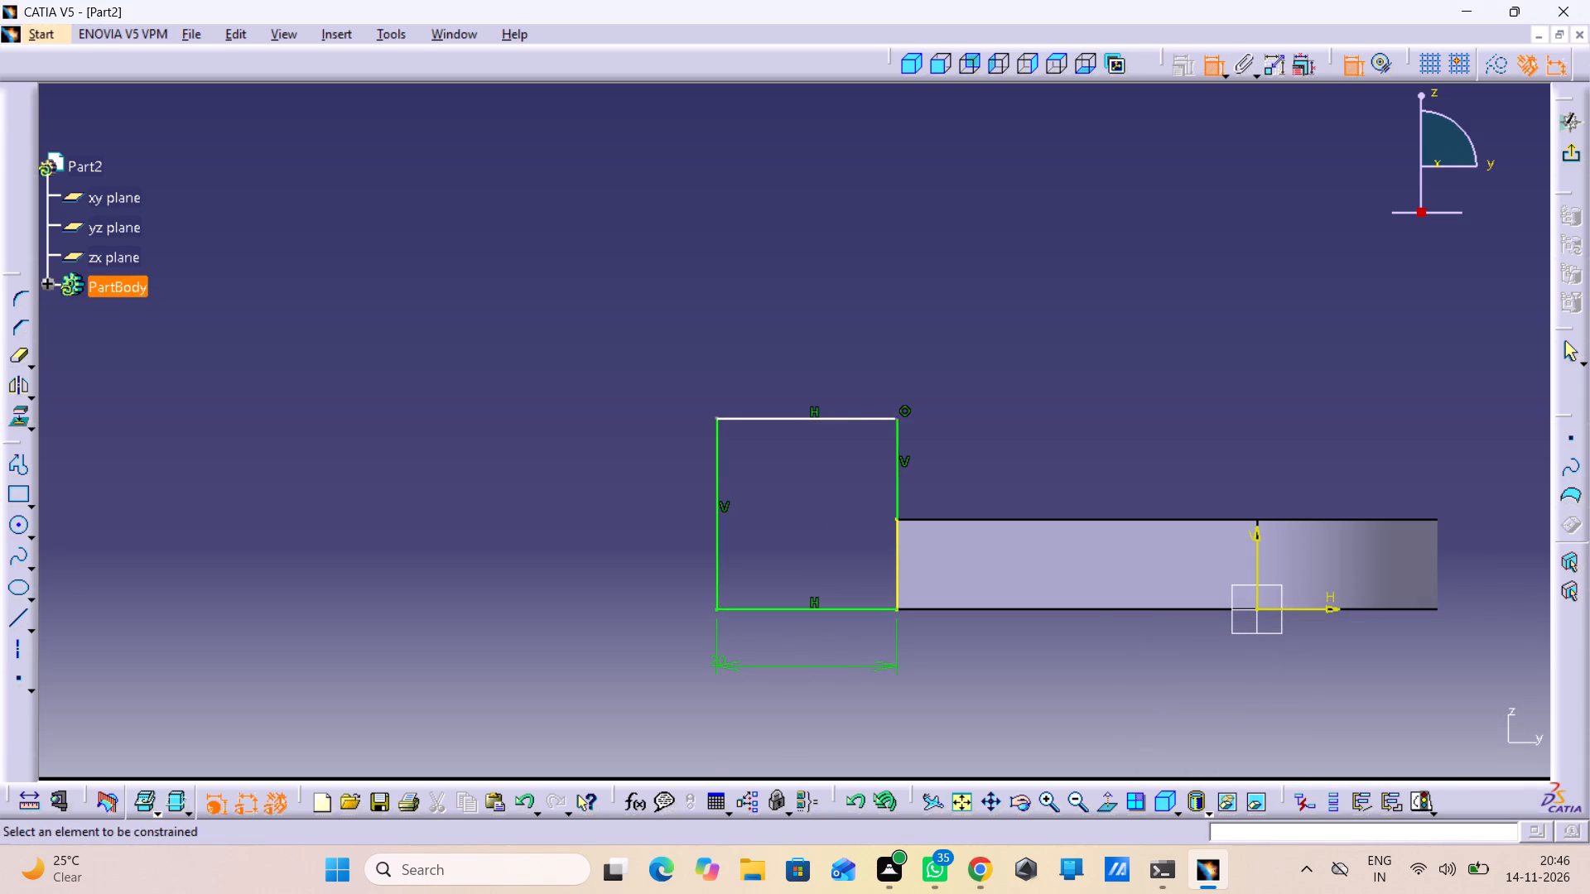
Constrain the profile's top line 10 mm above the plate's top edge and exit the sketch.
click(876, 421)
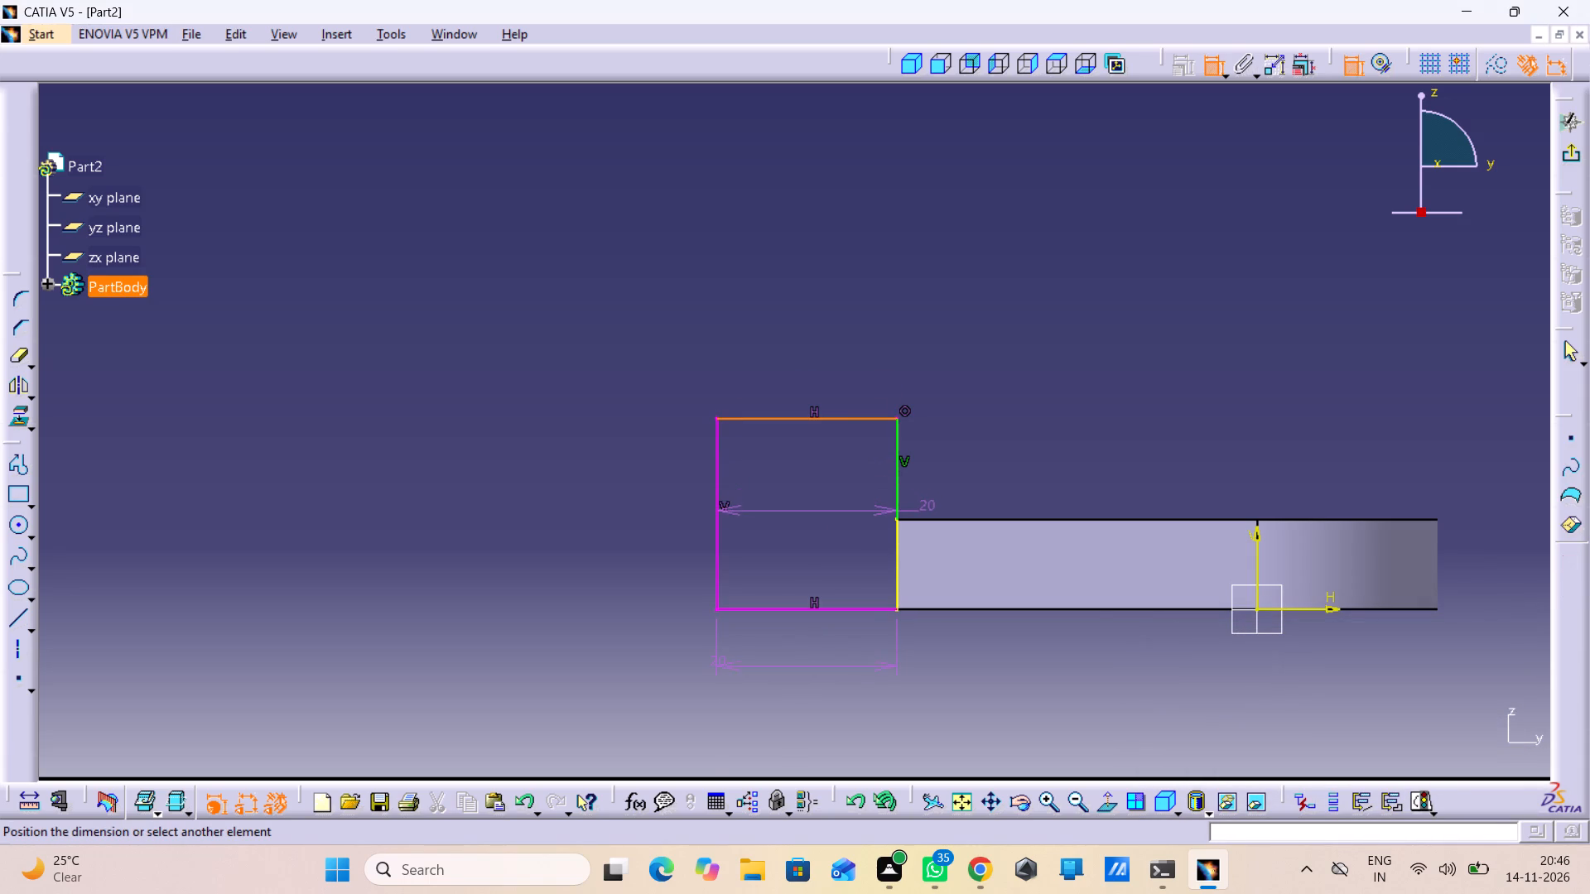
click(927, 519)
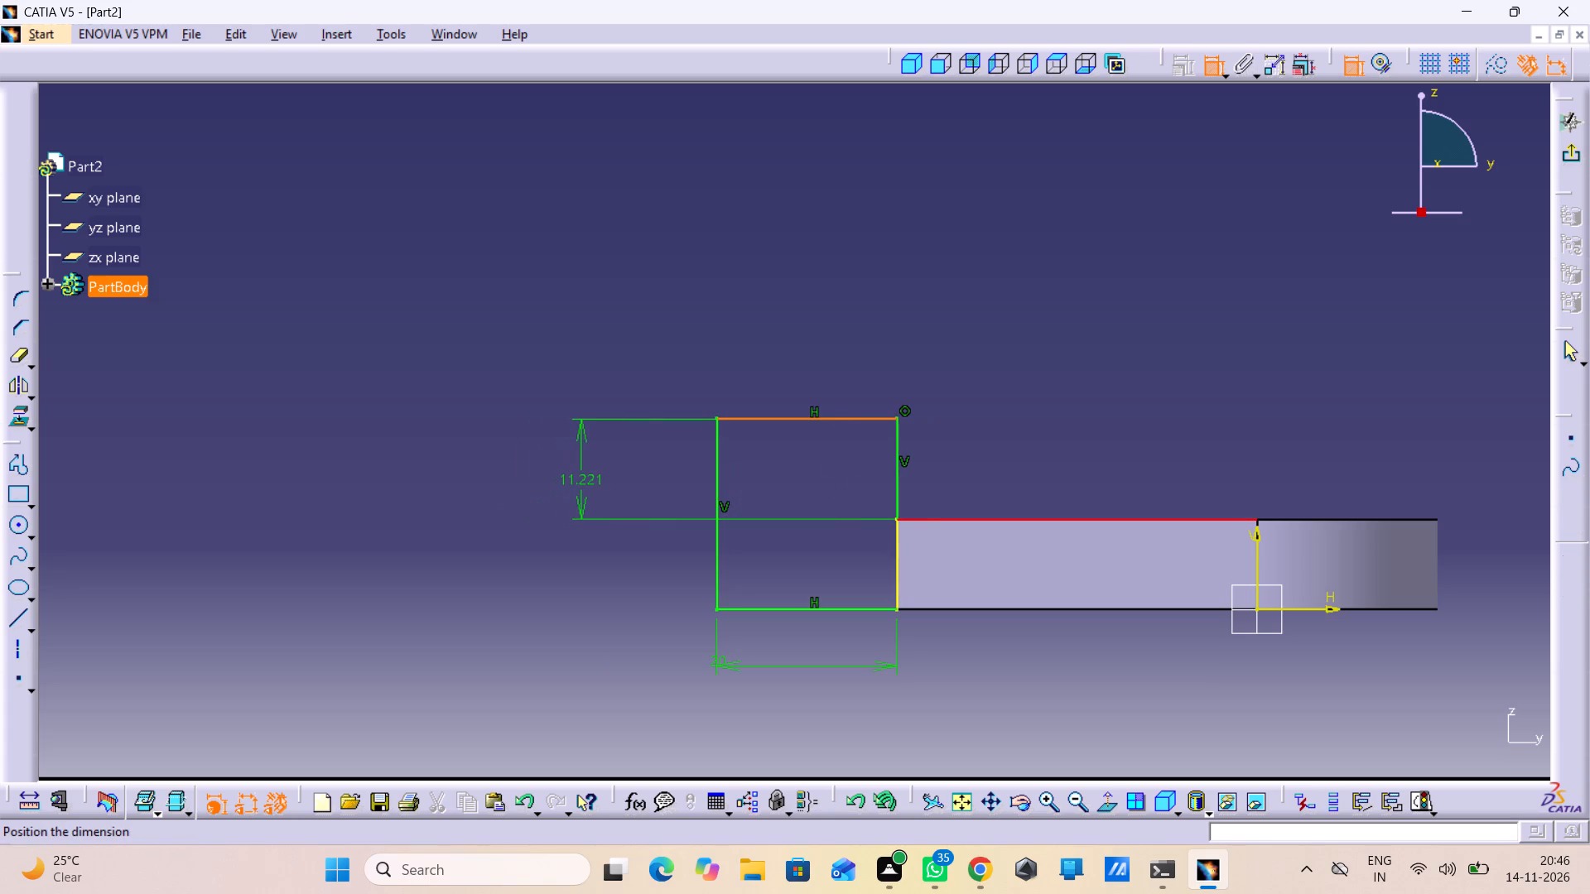
click(586, 485)
double_click(587, 473)
text(10)
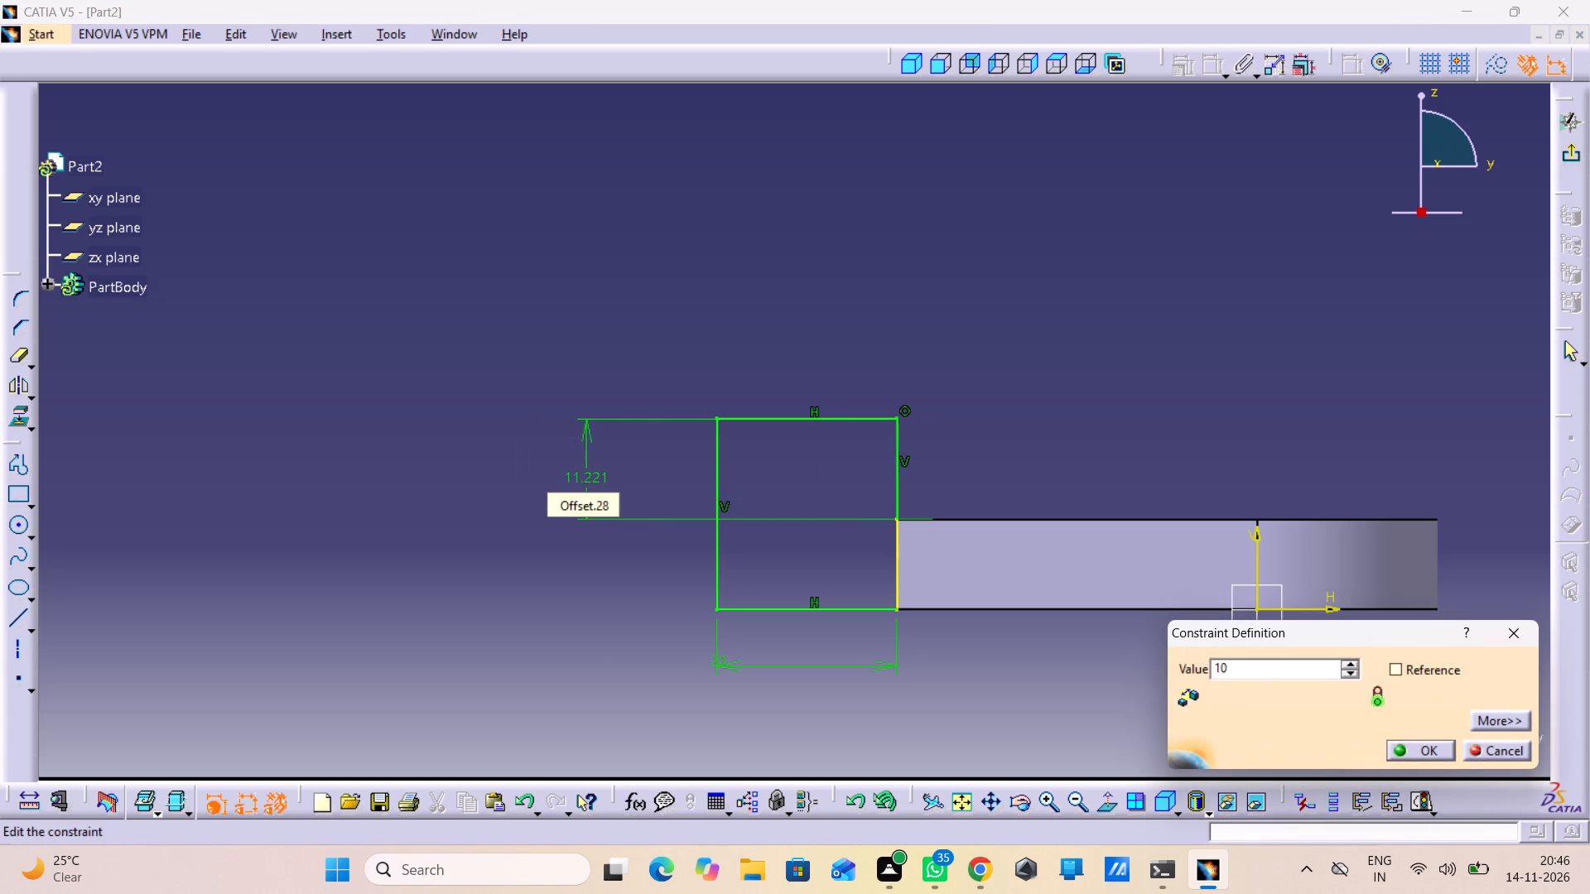
key(Return)
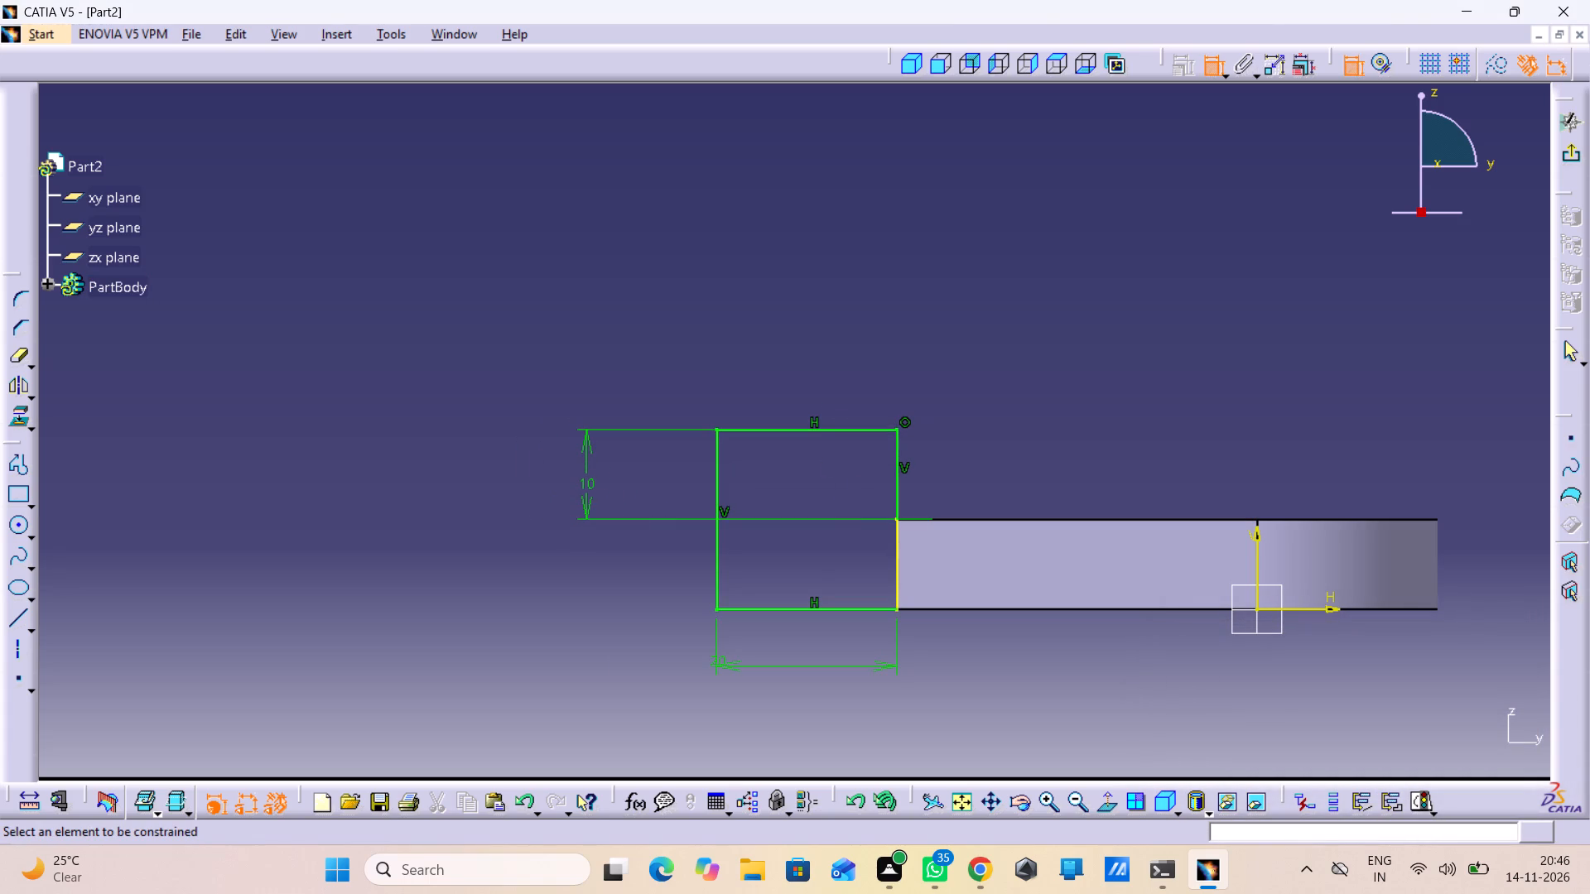
click(1575, 159)
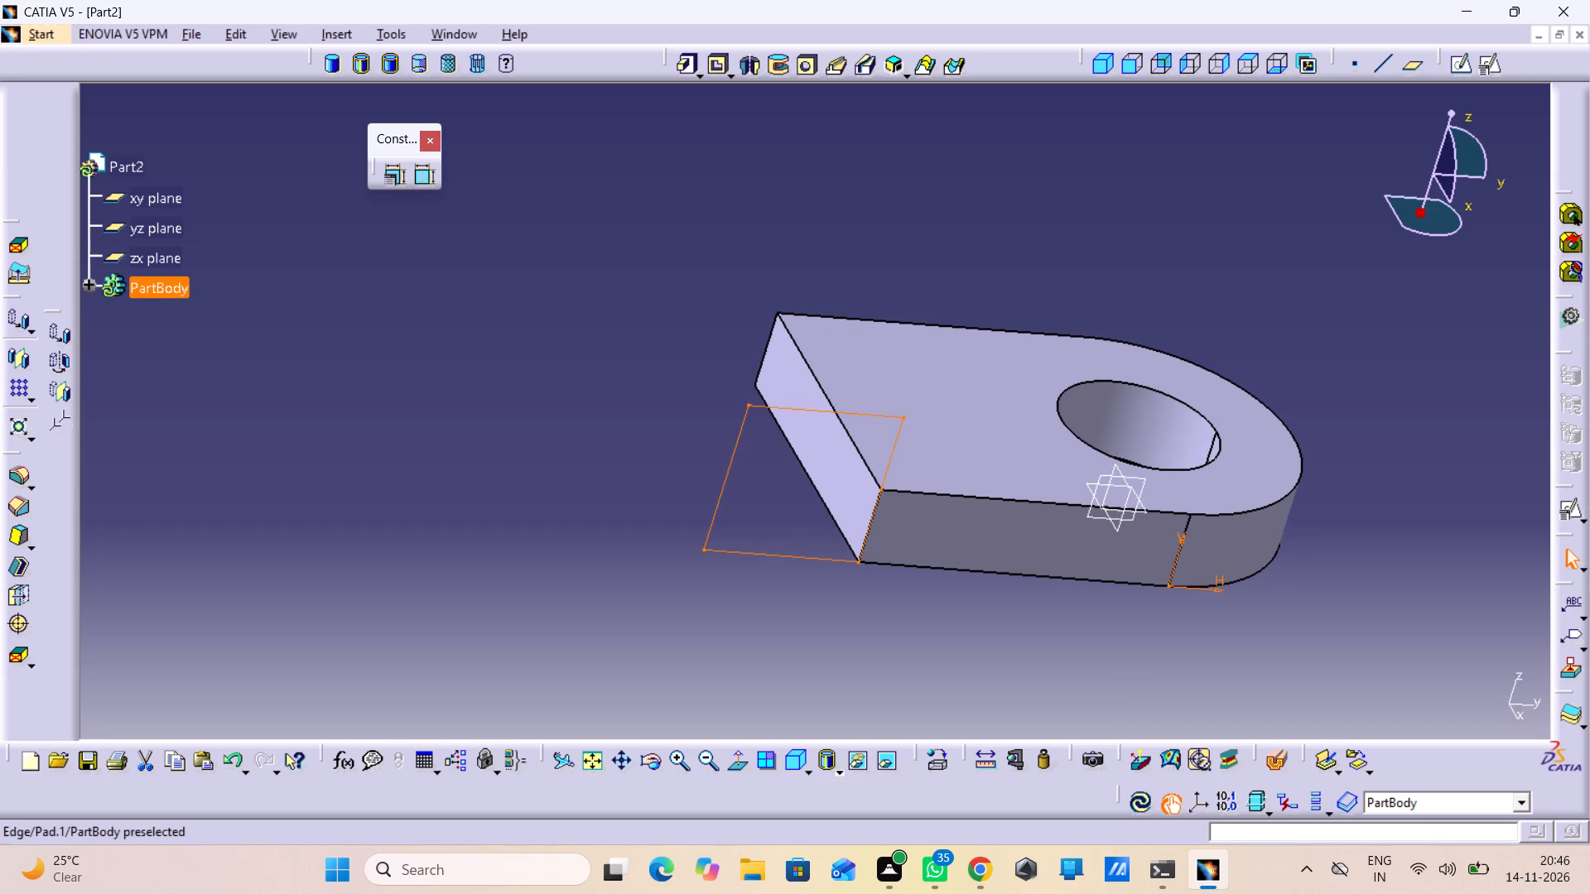
Start a pad of the rectangular profile with reversed direction across the plate's end, and preview it at 20 mm length.
click(681, 57)
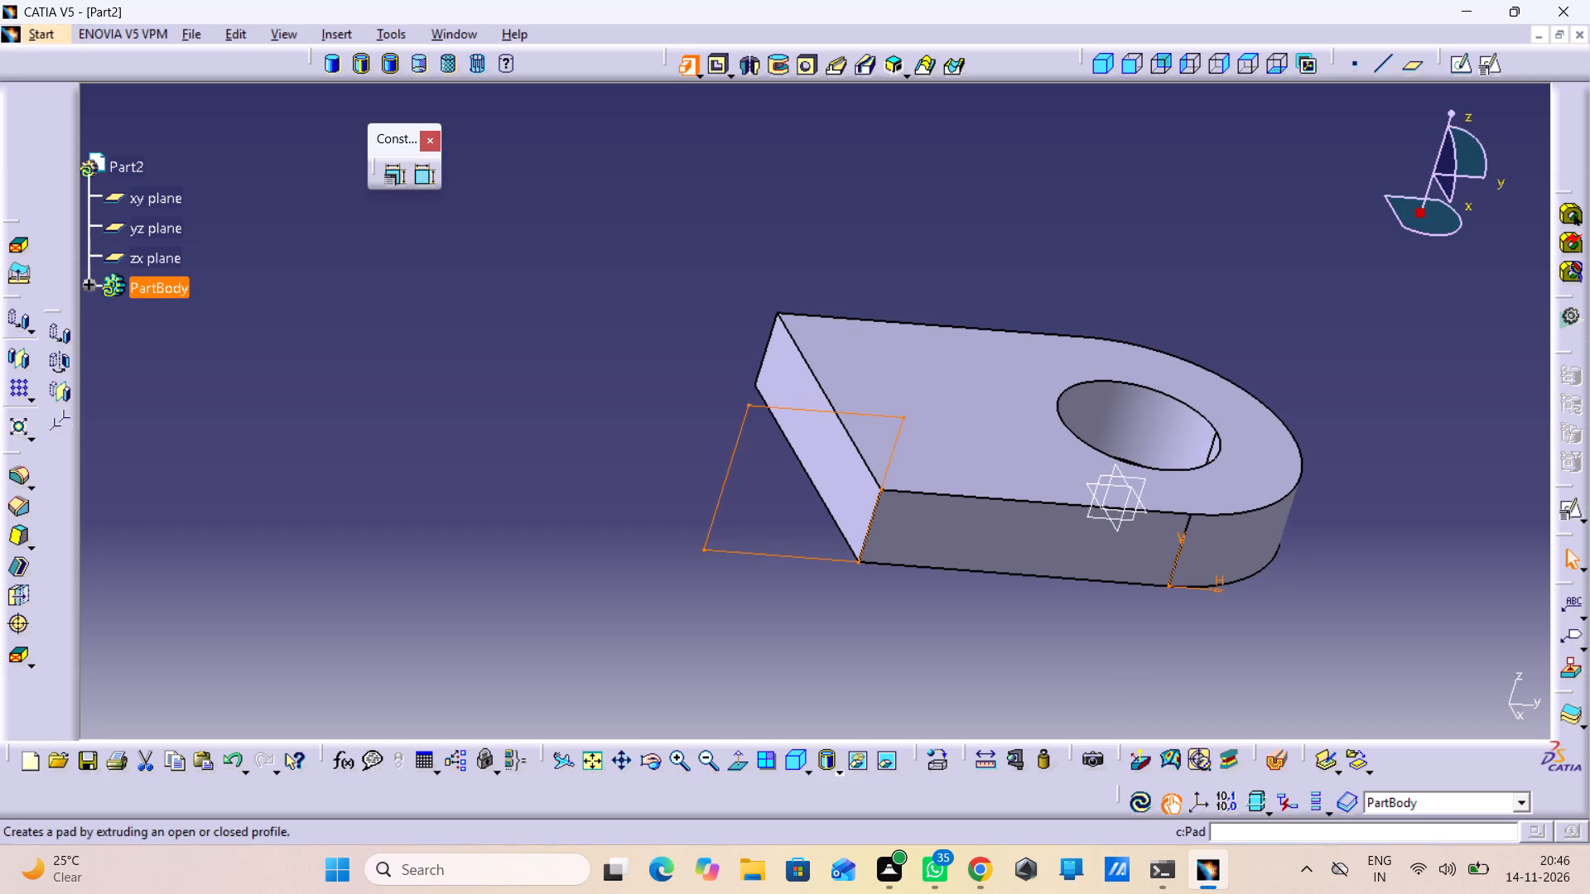
click(1312, 633)
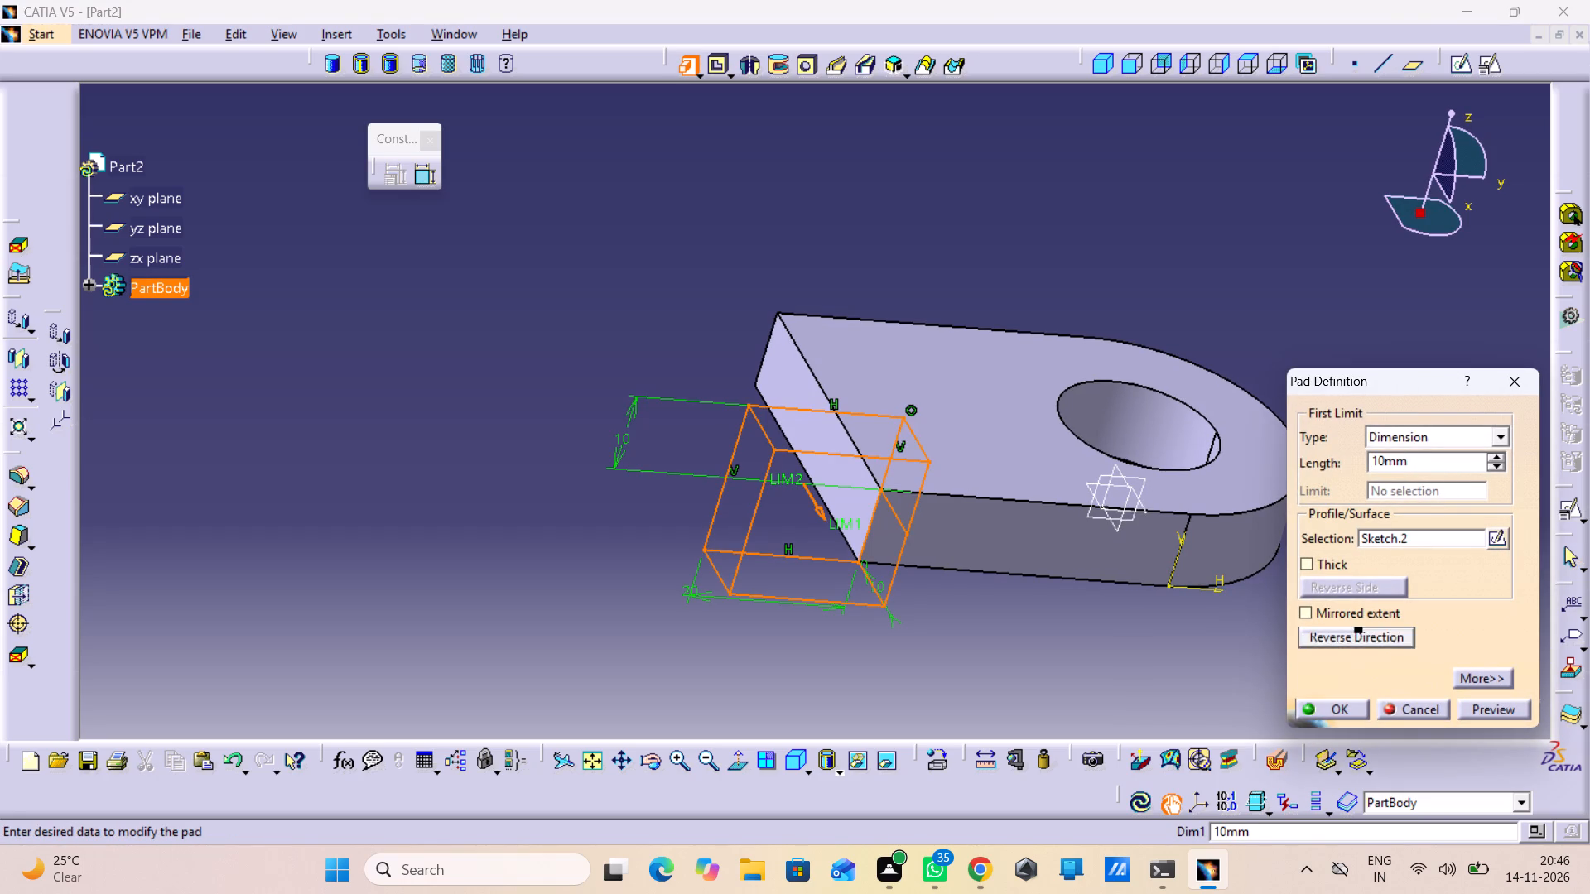
middle_drag(1111, 464, 814, 550)
right_drag(1111, 464, 814, 550)
middle_drag(814, 548, 818, 586)
right_click(814, 548)
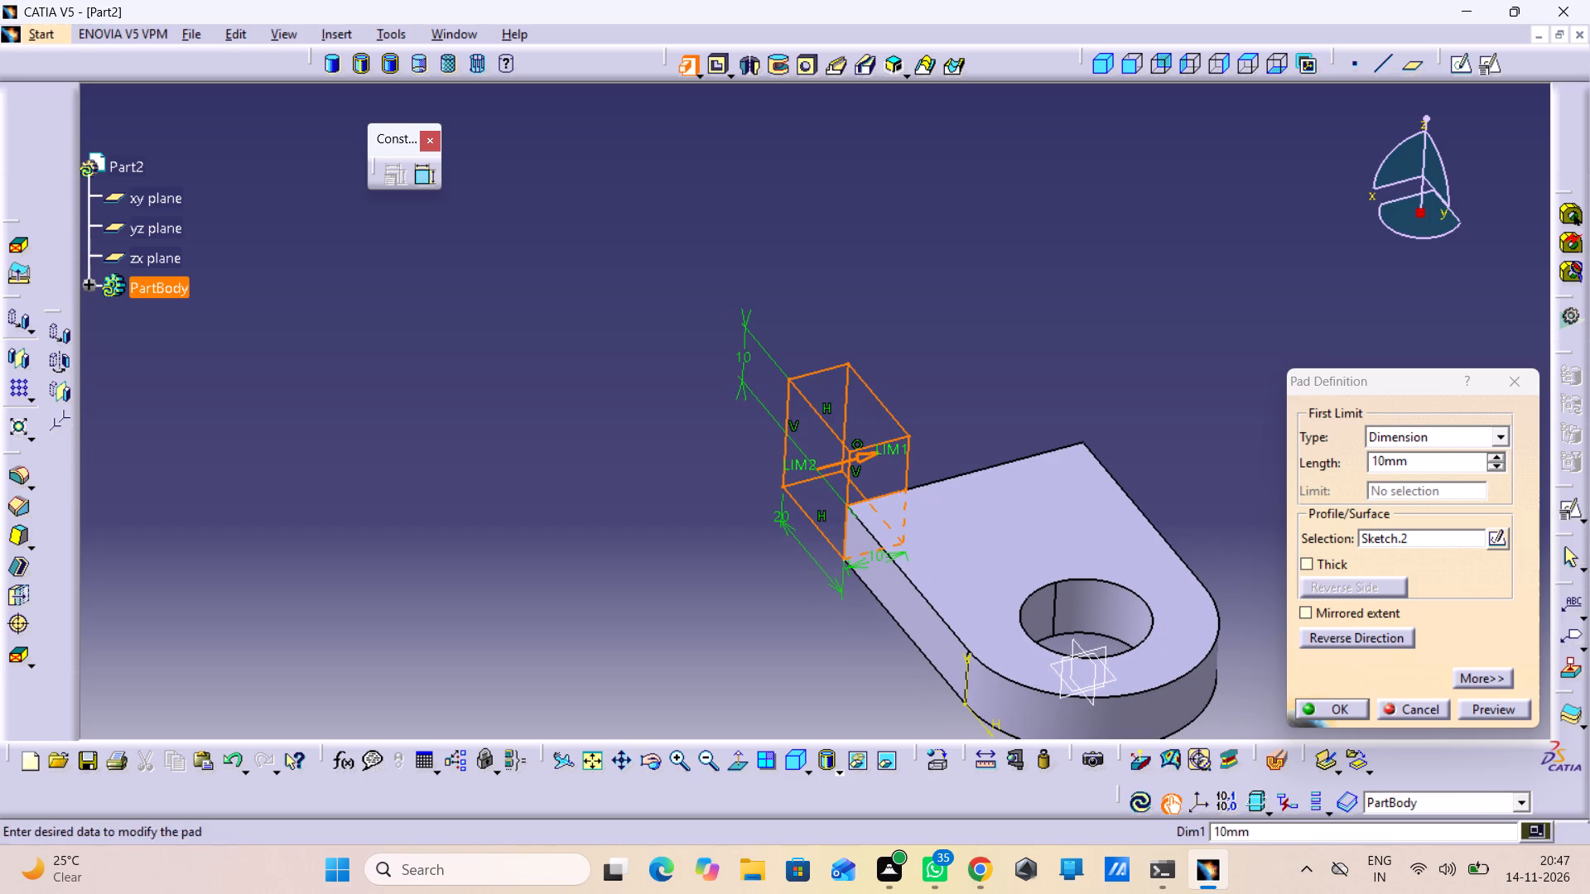
drag(1433, 459, 1347, 470)
text(20)
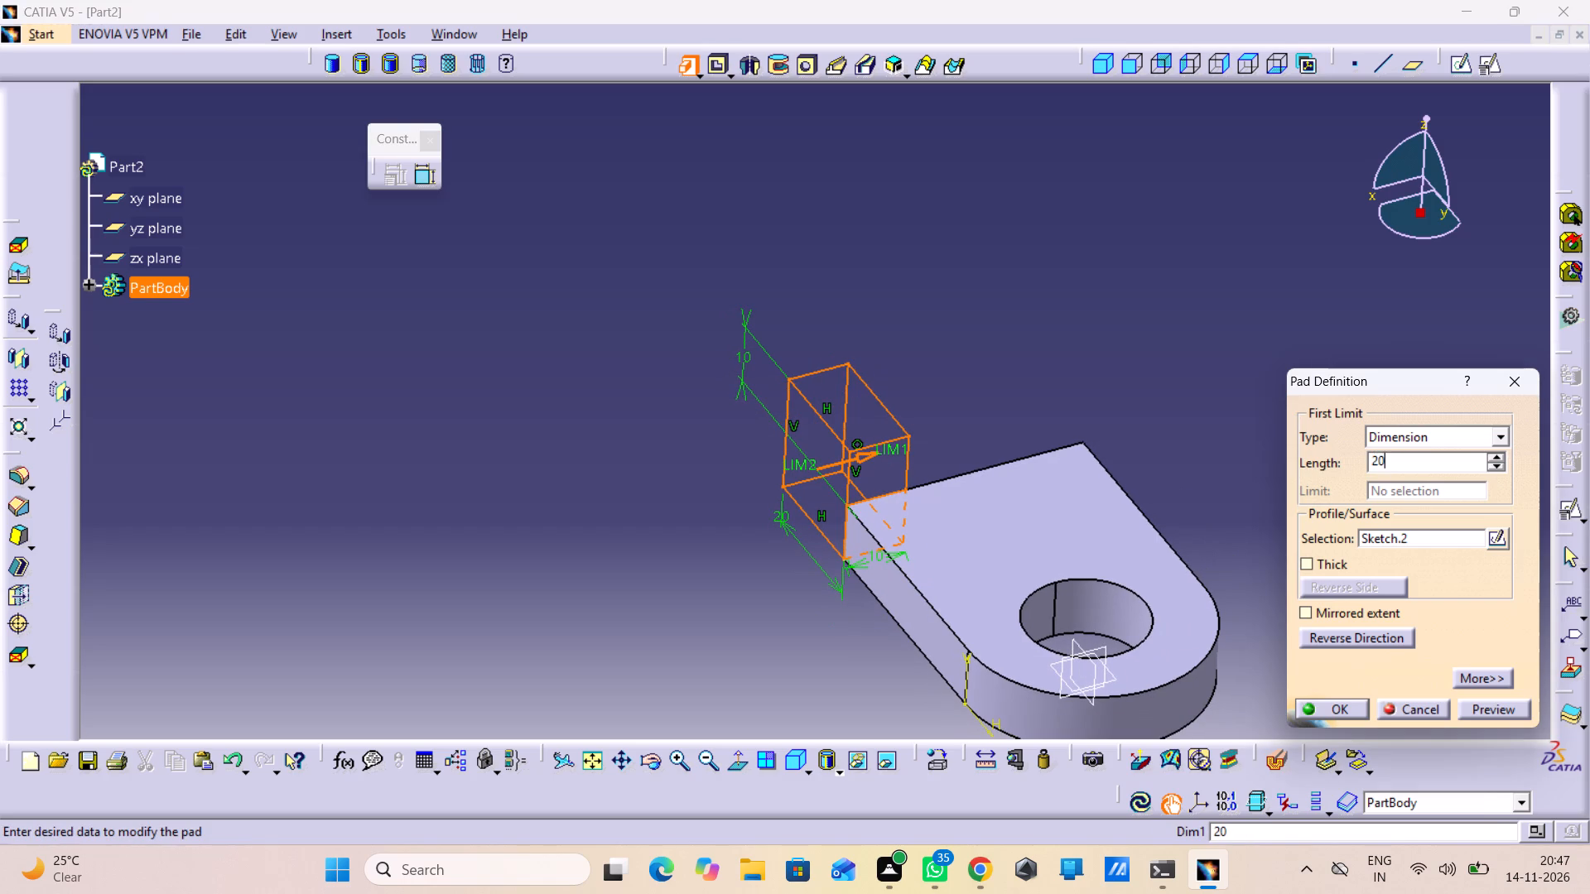
click(1490, 713)
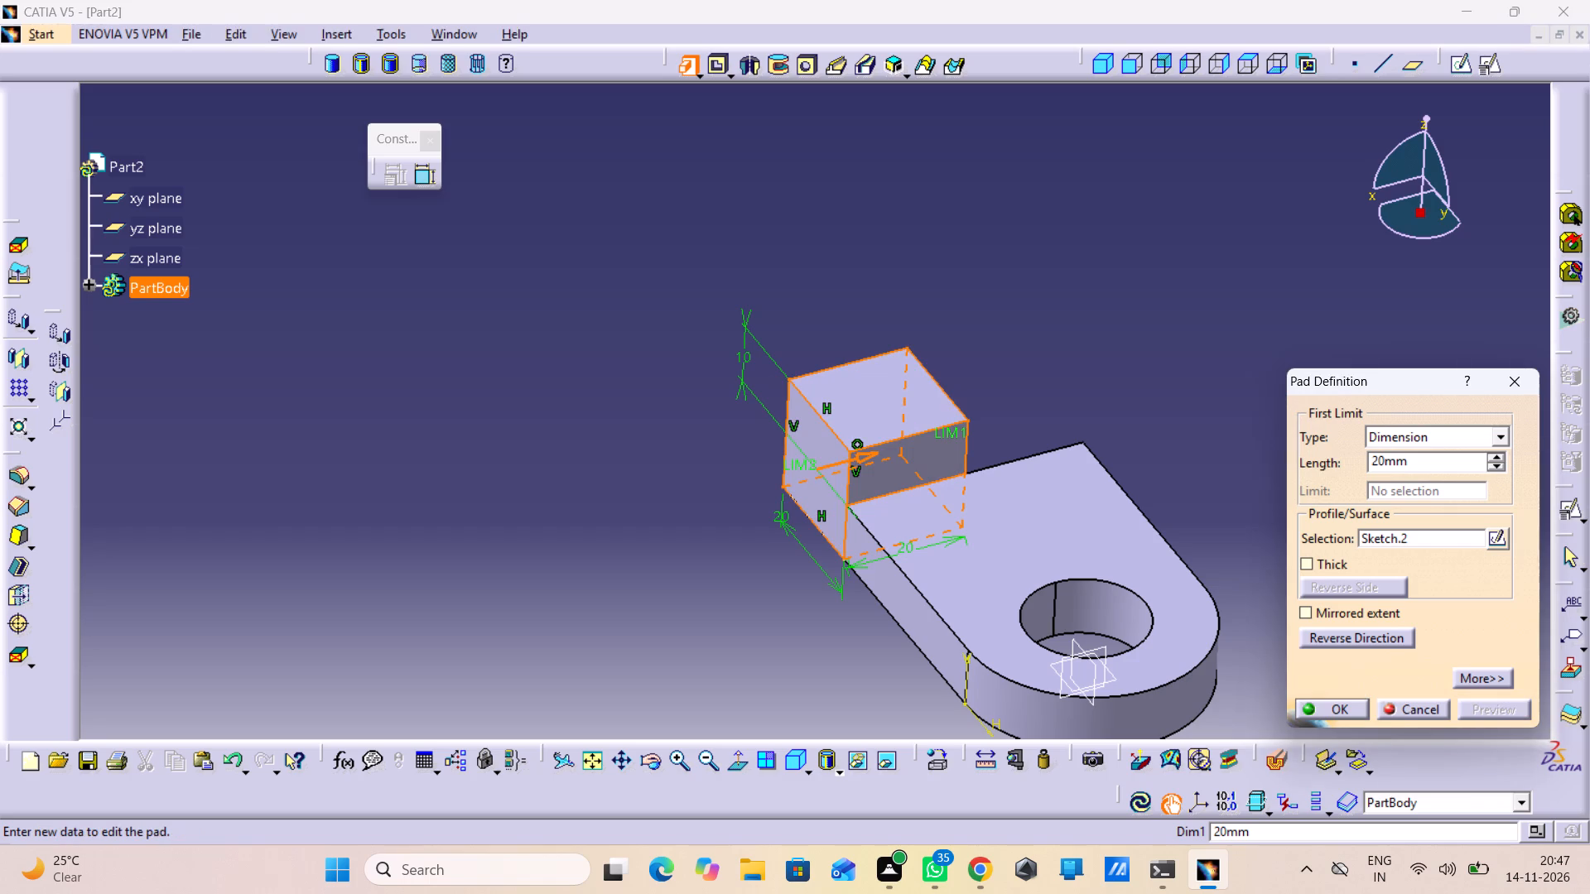
Set the rectangular profile's pad length to 40 mm and complete the pad across the plate's full width.
drag(1448, 470, 1316, 464)
text(40)
click(1244, 585)
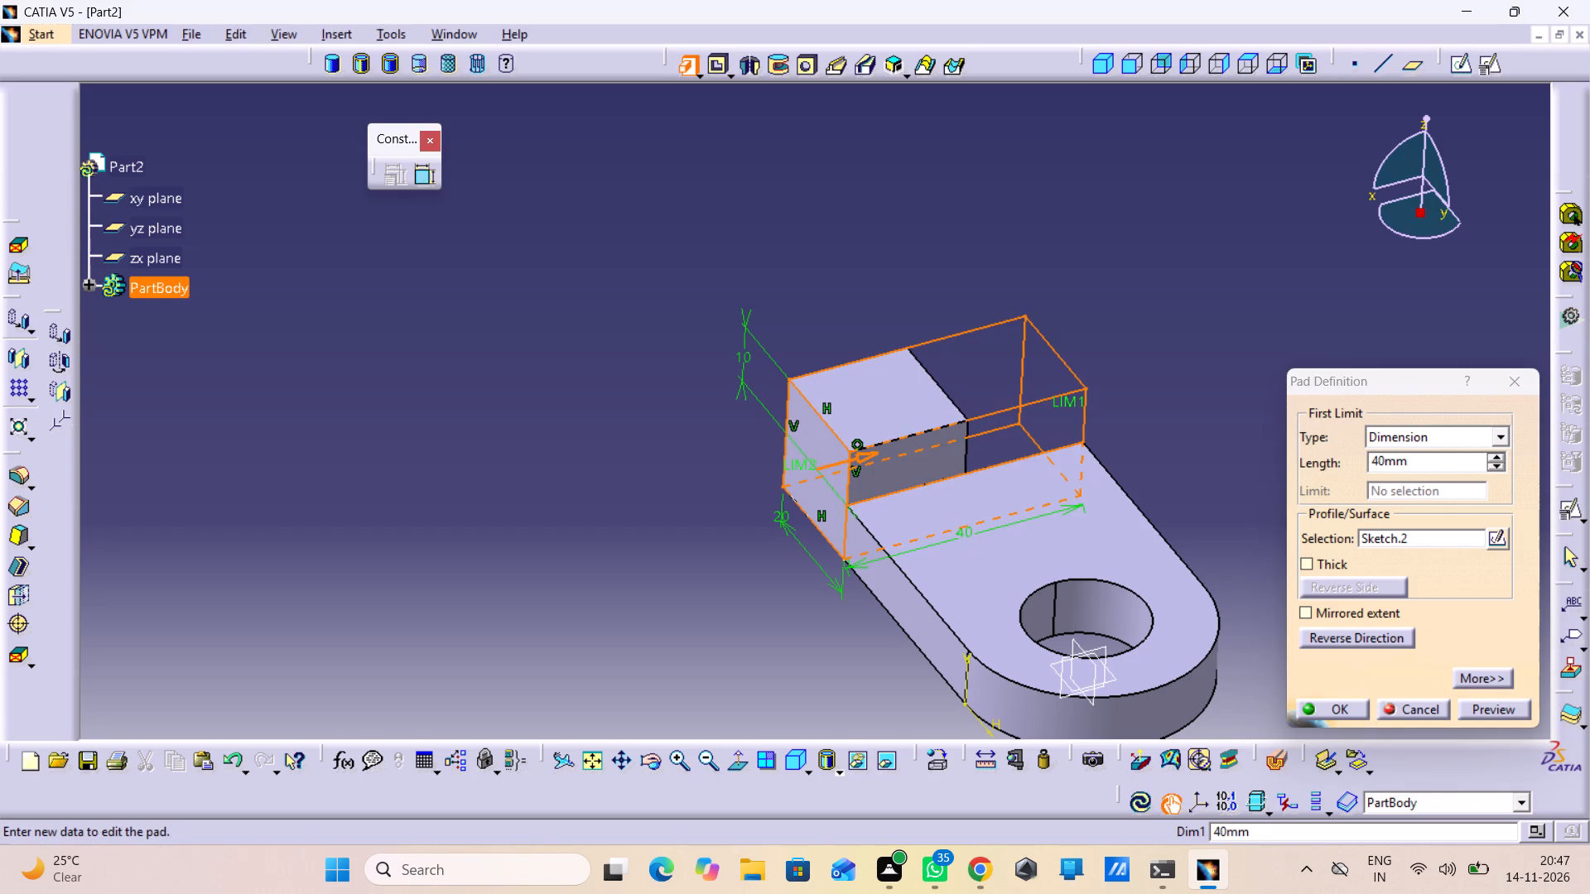
click(1490, 717)
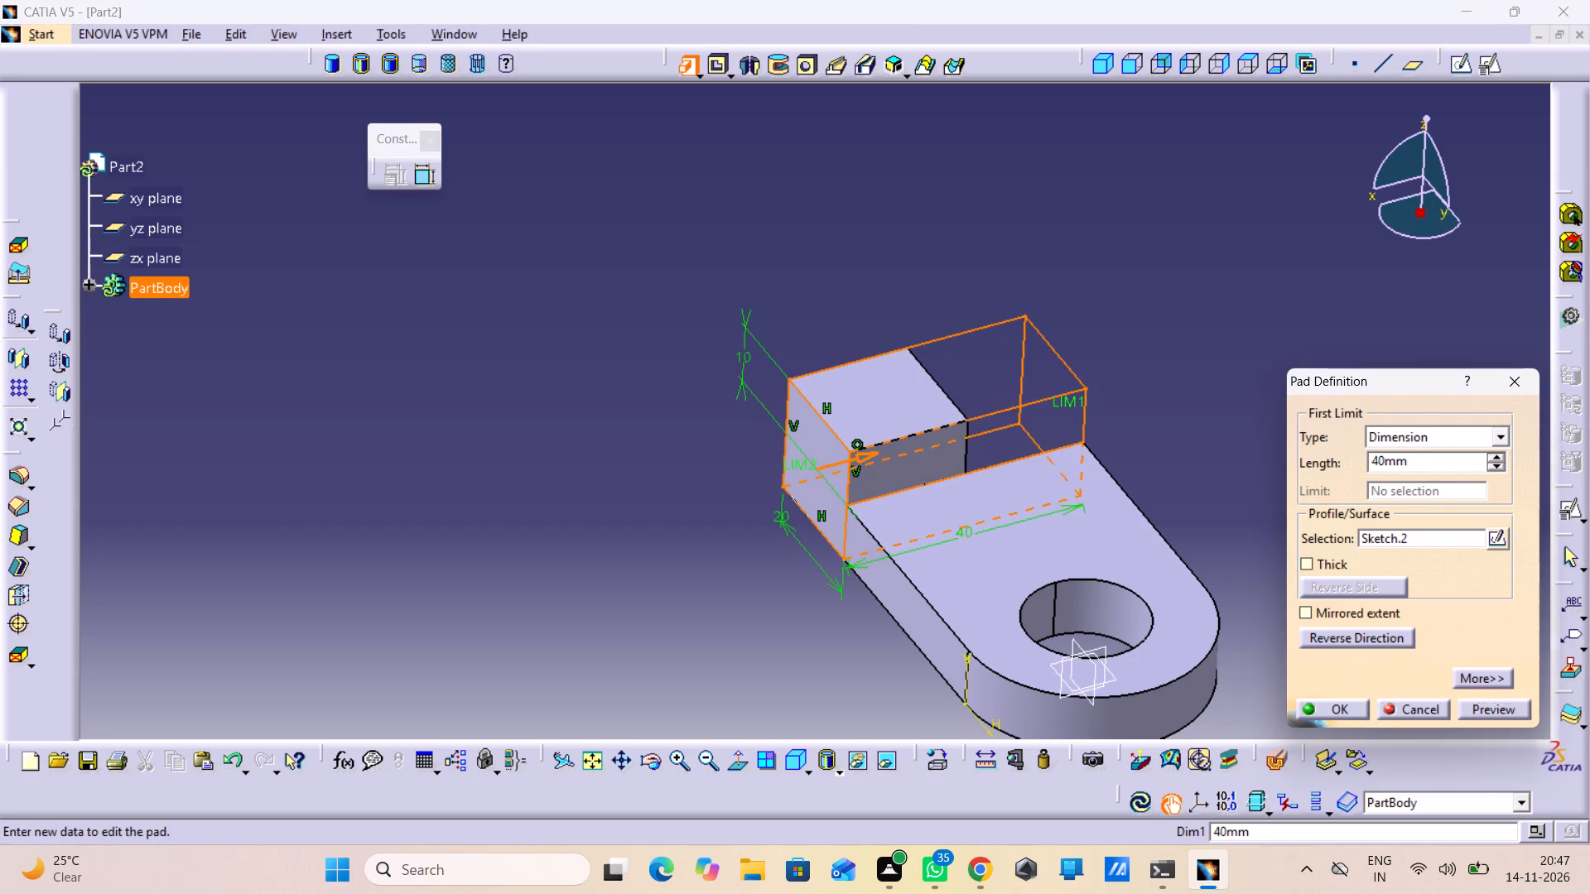
middle_drag(1101, 614, 1061, 446)
right_drag(1101, 614, 1093, 587)
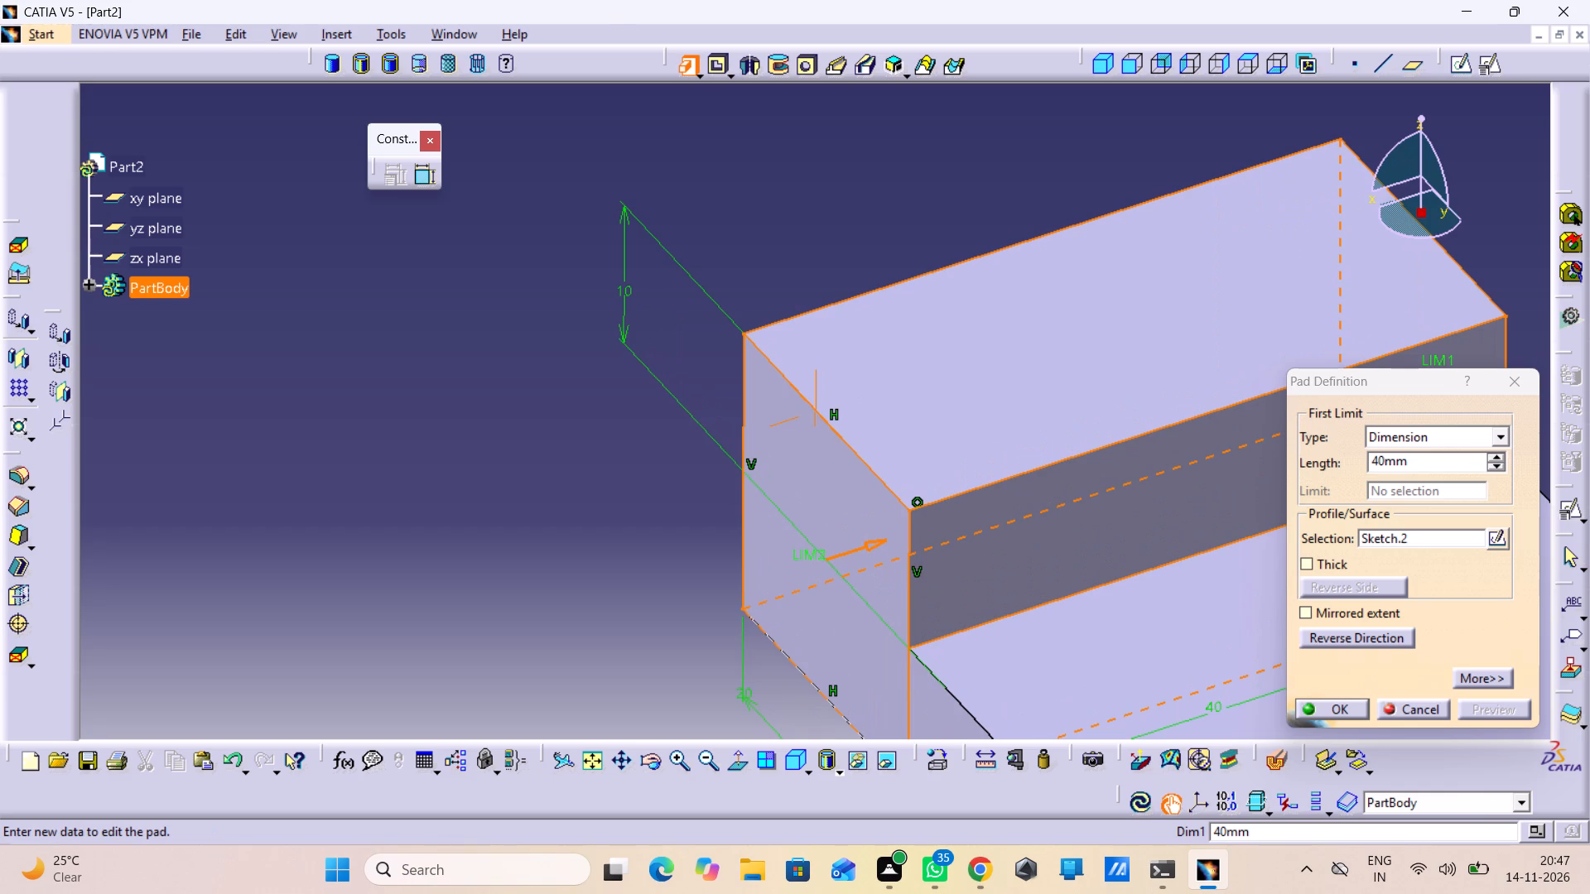
middle_drag(758, 493, 747, 488)
middle_drag(850, 491, 345, 337)
scroll(850, 491, down, 1)
middle_drag(750, 400, 446, 377)
right_drag(750, 400, 446, 377)
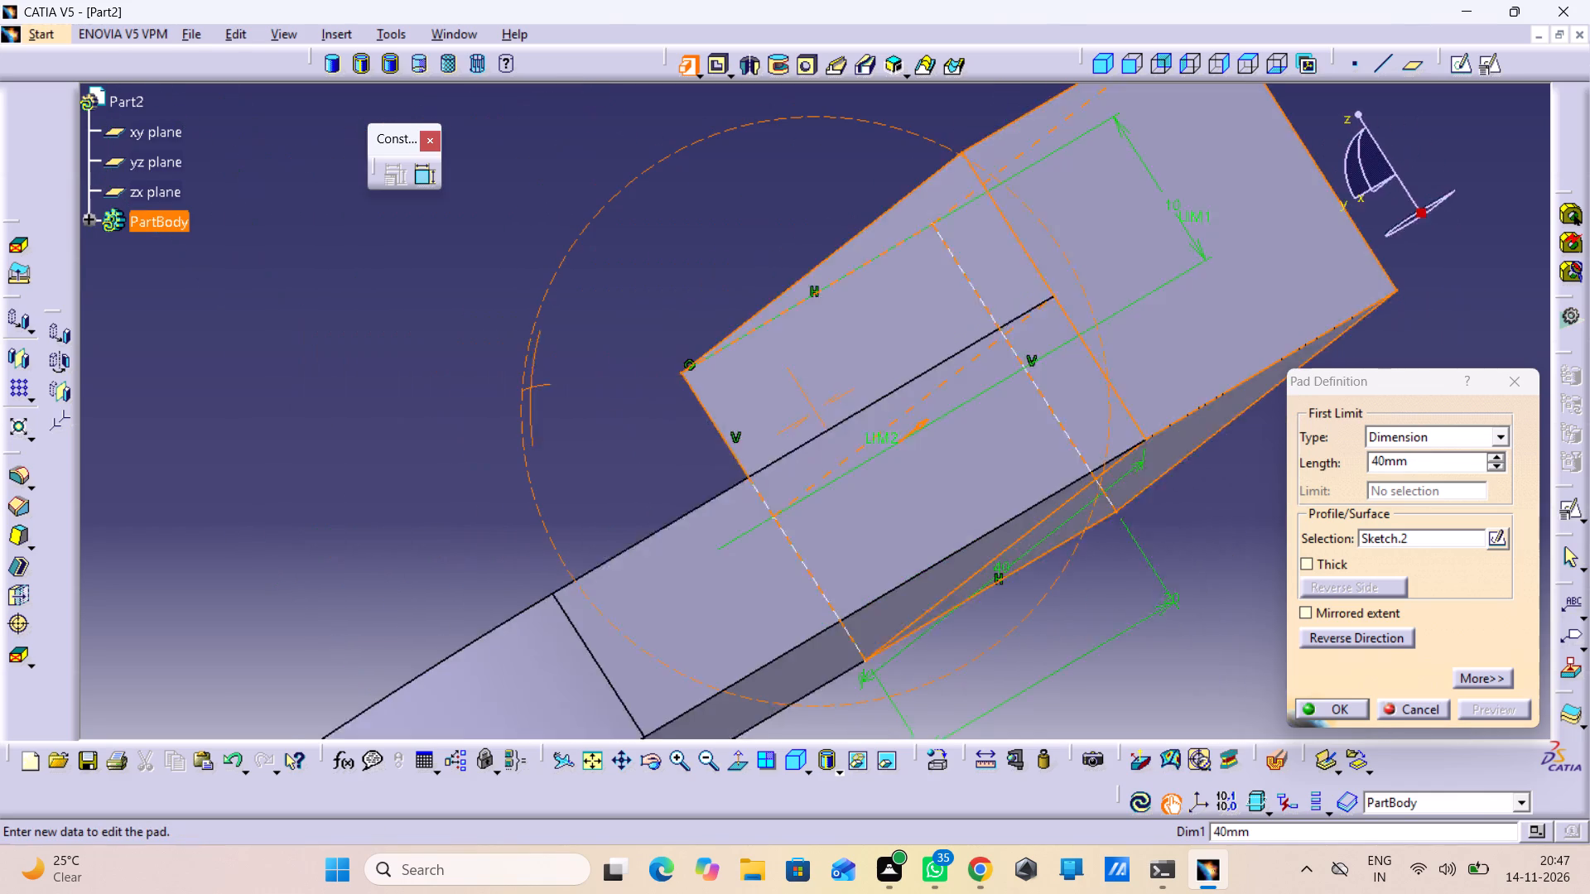
right_drag(446, 377, 563, 445)
middle_drag(446, 377, 595, 454)
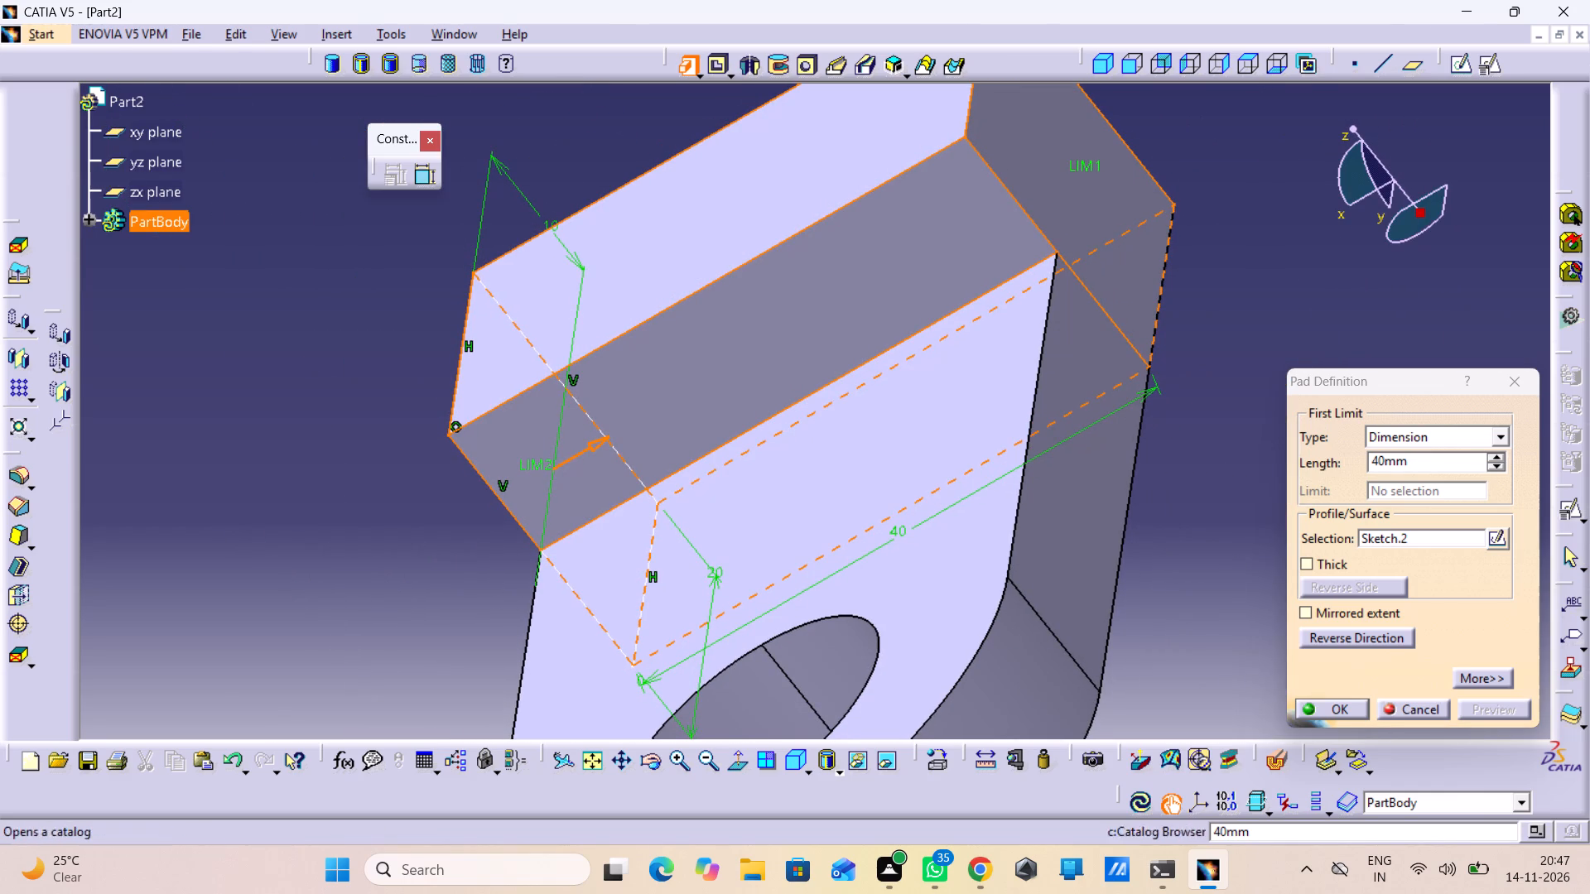
click(1334, 715)
click(1287, 625)
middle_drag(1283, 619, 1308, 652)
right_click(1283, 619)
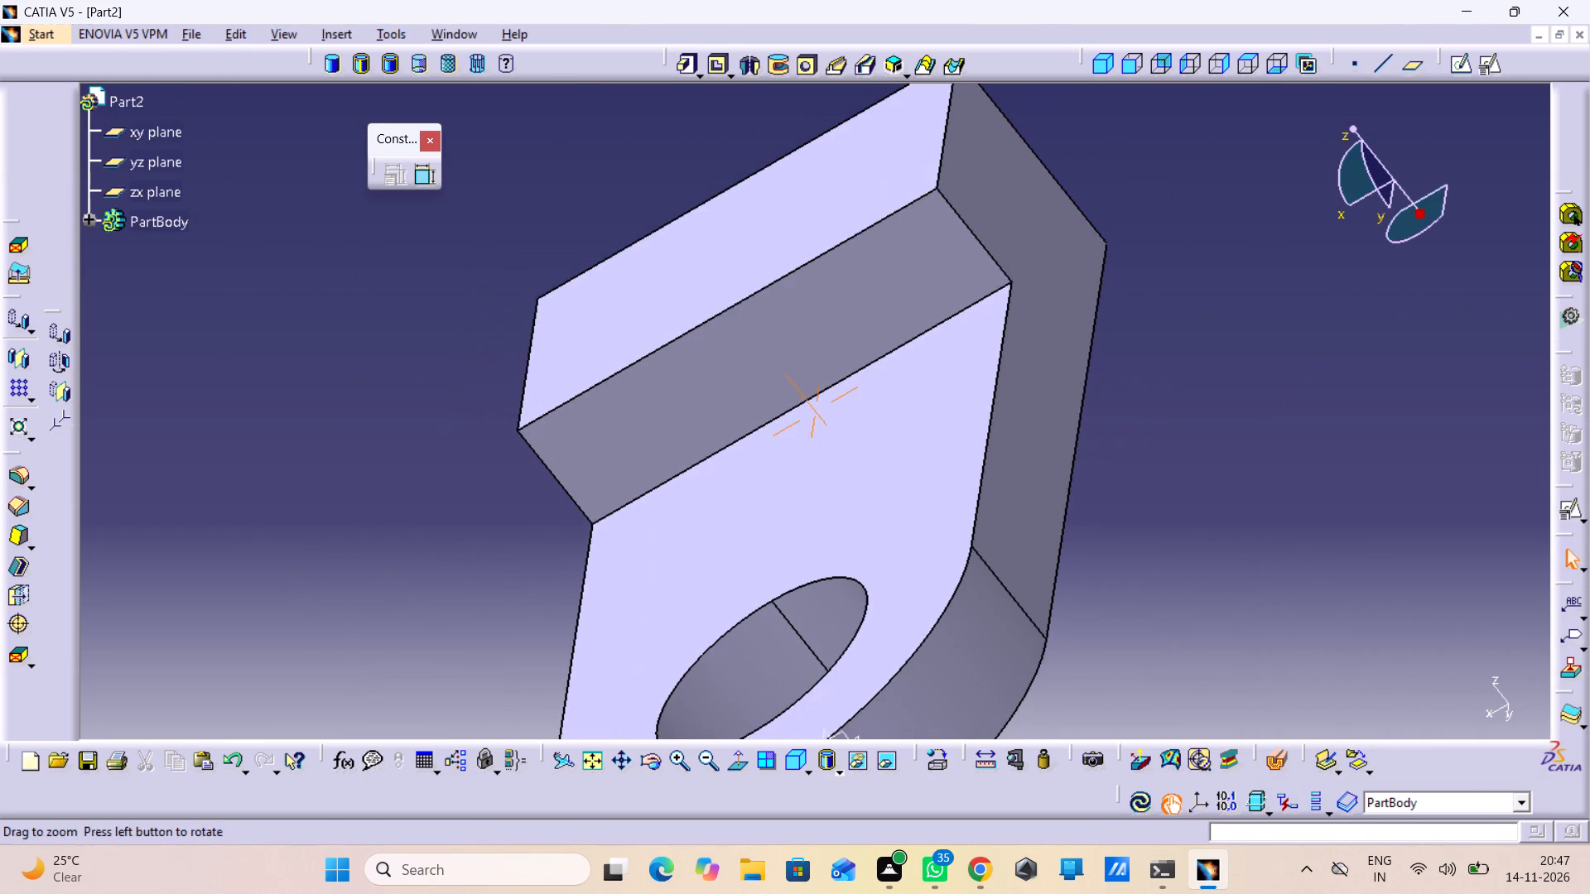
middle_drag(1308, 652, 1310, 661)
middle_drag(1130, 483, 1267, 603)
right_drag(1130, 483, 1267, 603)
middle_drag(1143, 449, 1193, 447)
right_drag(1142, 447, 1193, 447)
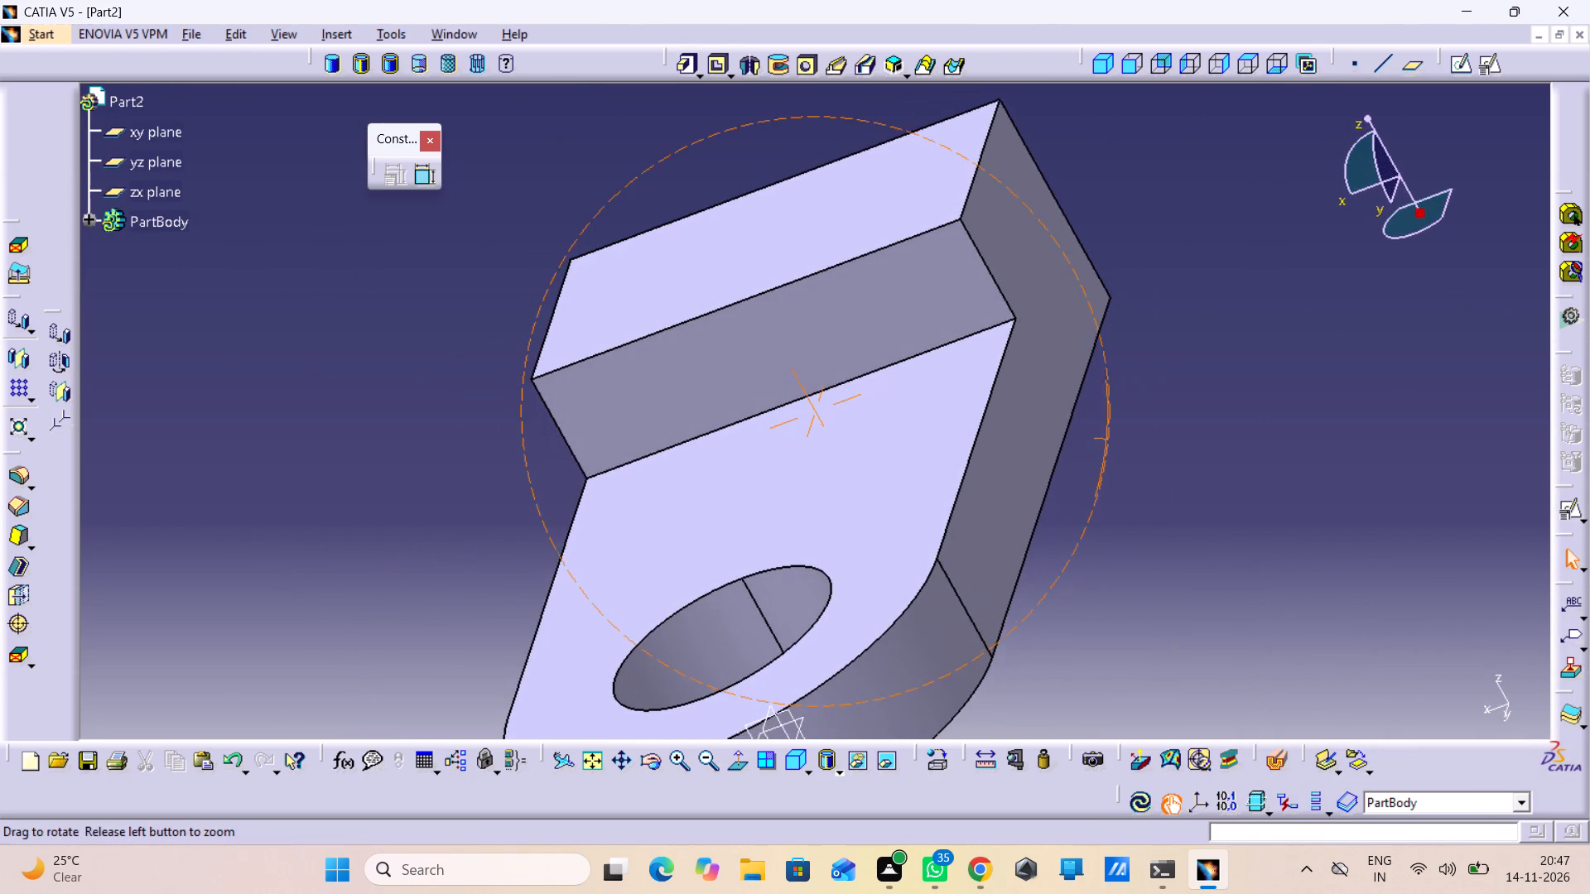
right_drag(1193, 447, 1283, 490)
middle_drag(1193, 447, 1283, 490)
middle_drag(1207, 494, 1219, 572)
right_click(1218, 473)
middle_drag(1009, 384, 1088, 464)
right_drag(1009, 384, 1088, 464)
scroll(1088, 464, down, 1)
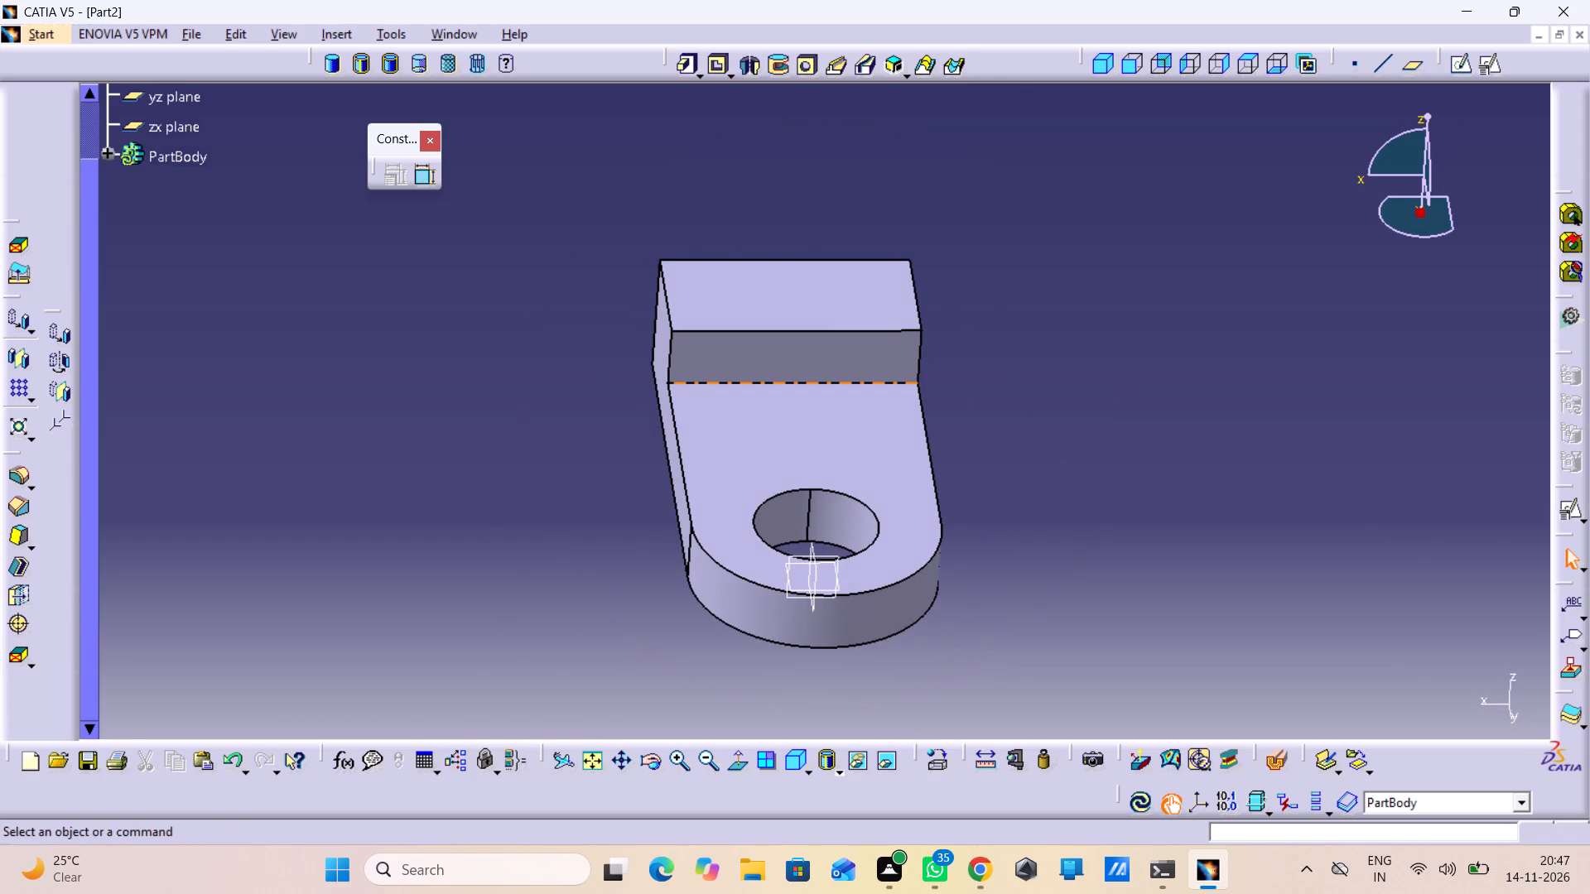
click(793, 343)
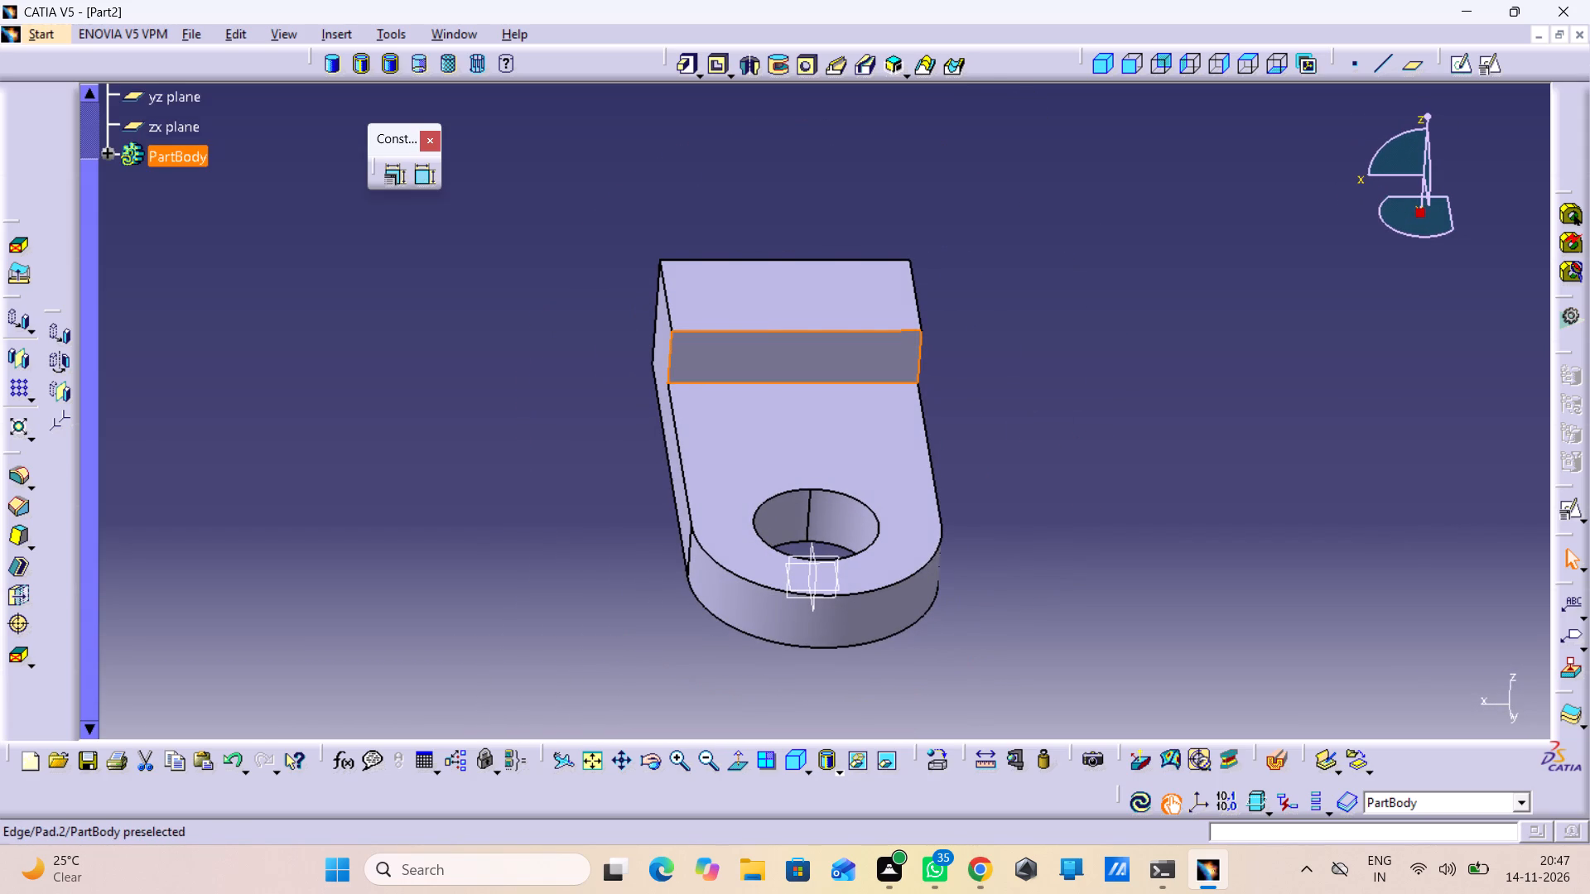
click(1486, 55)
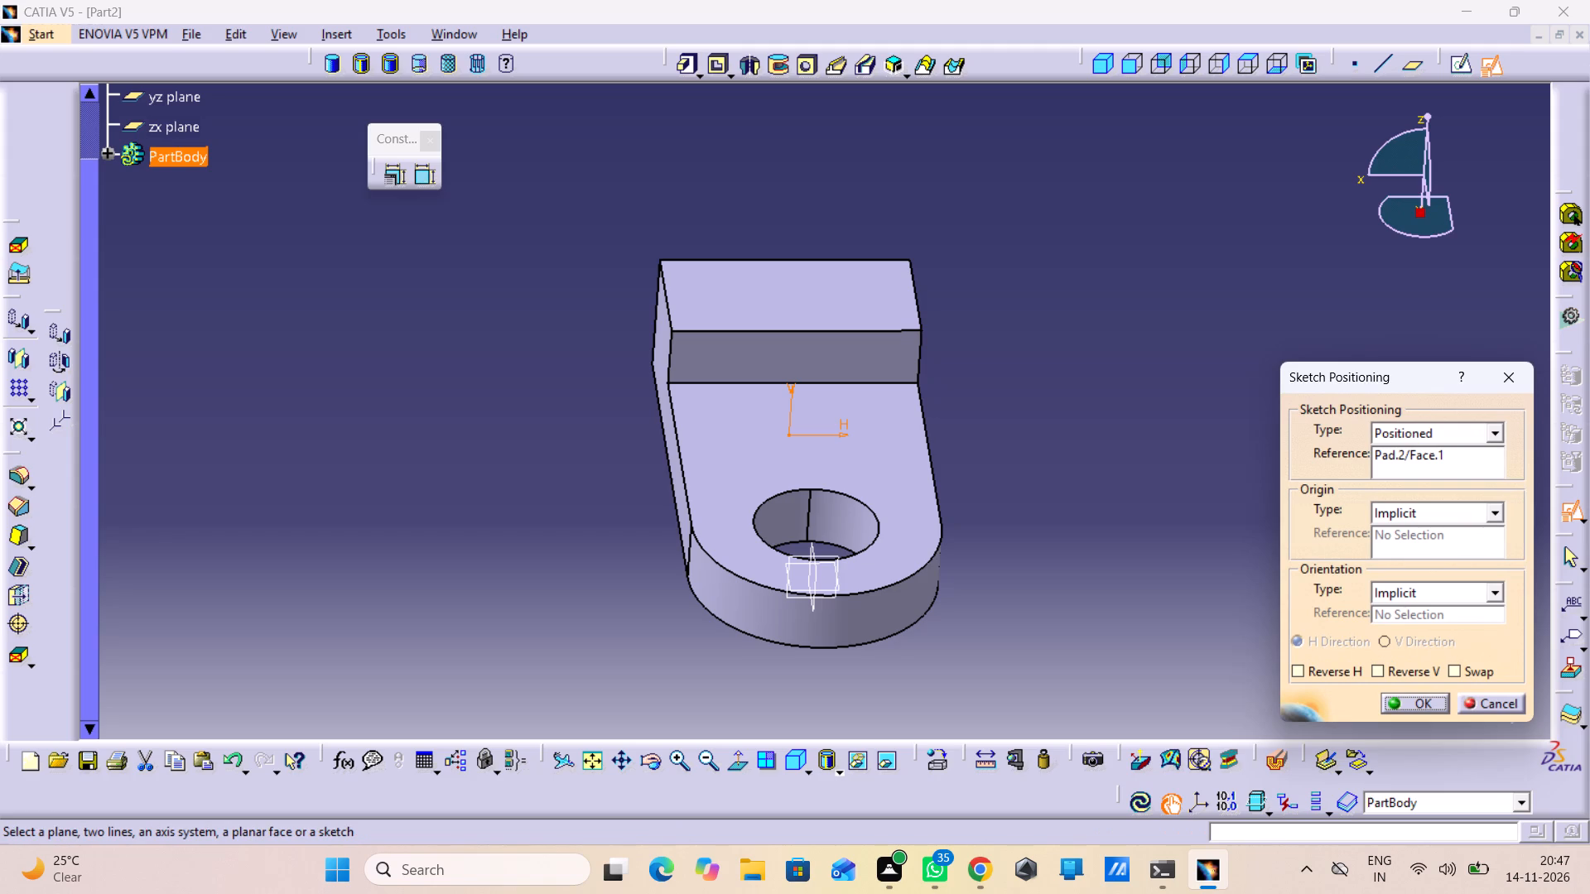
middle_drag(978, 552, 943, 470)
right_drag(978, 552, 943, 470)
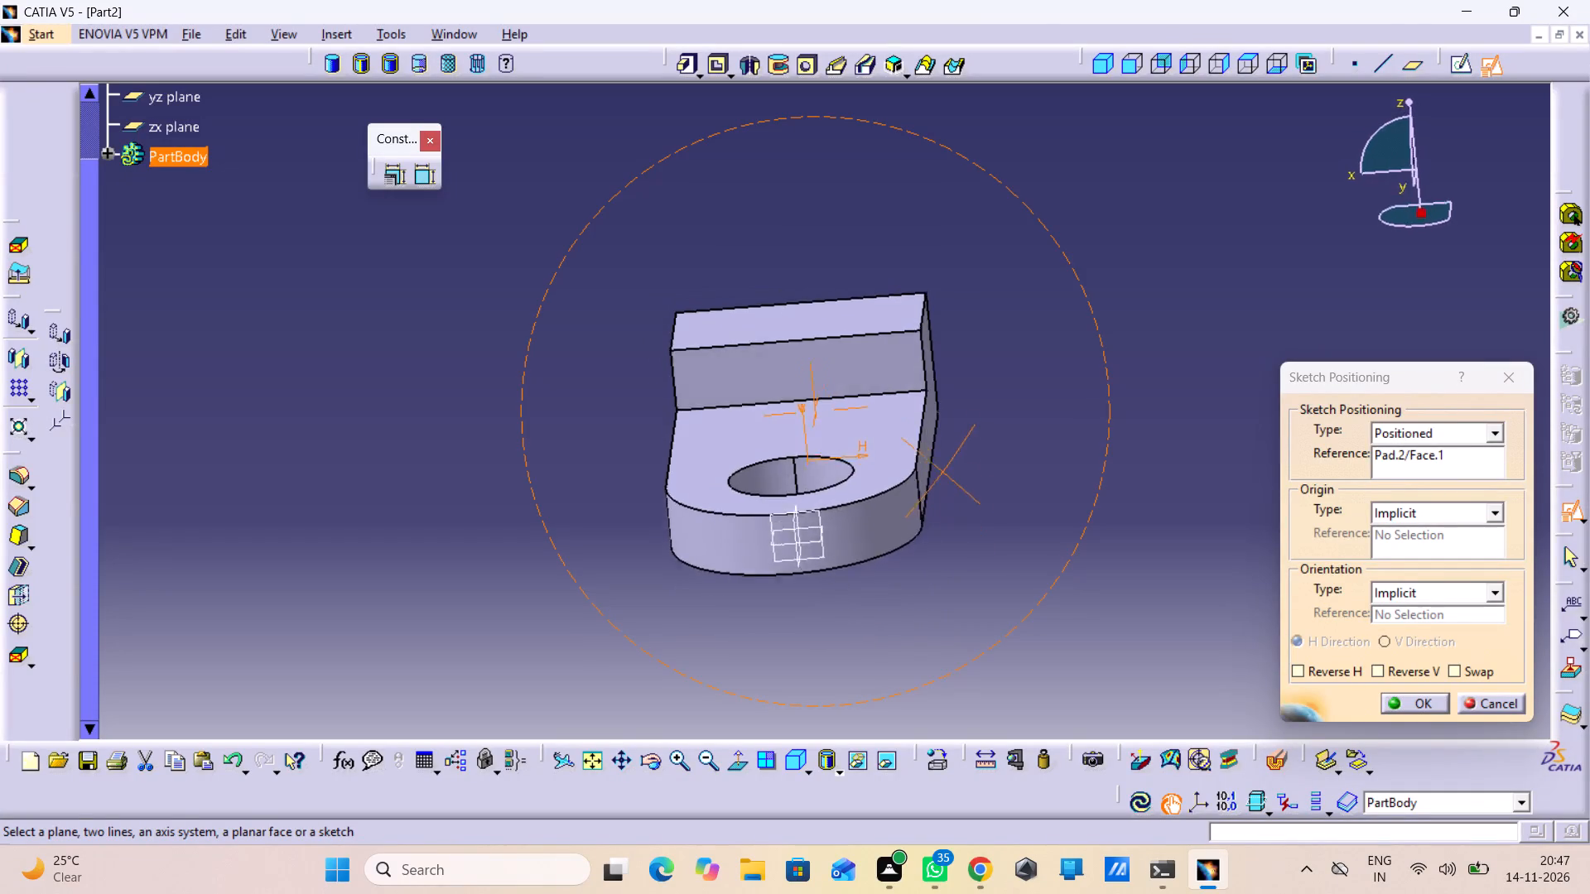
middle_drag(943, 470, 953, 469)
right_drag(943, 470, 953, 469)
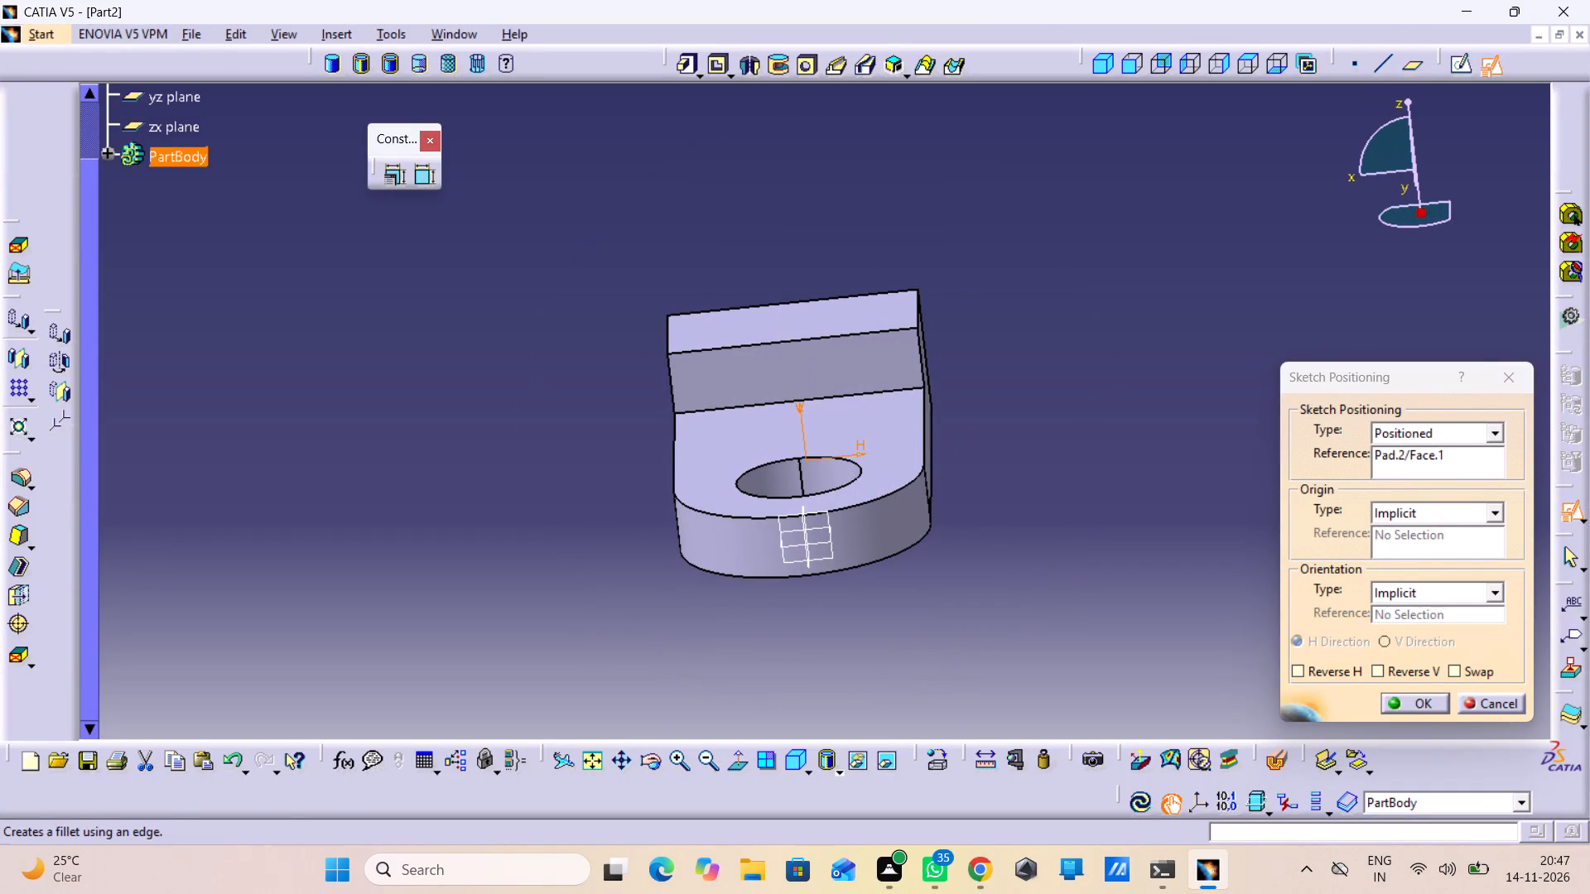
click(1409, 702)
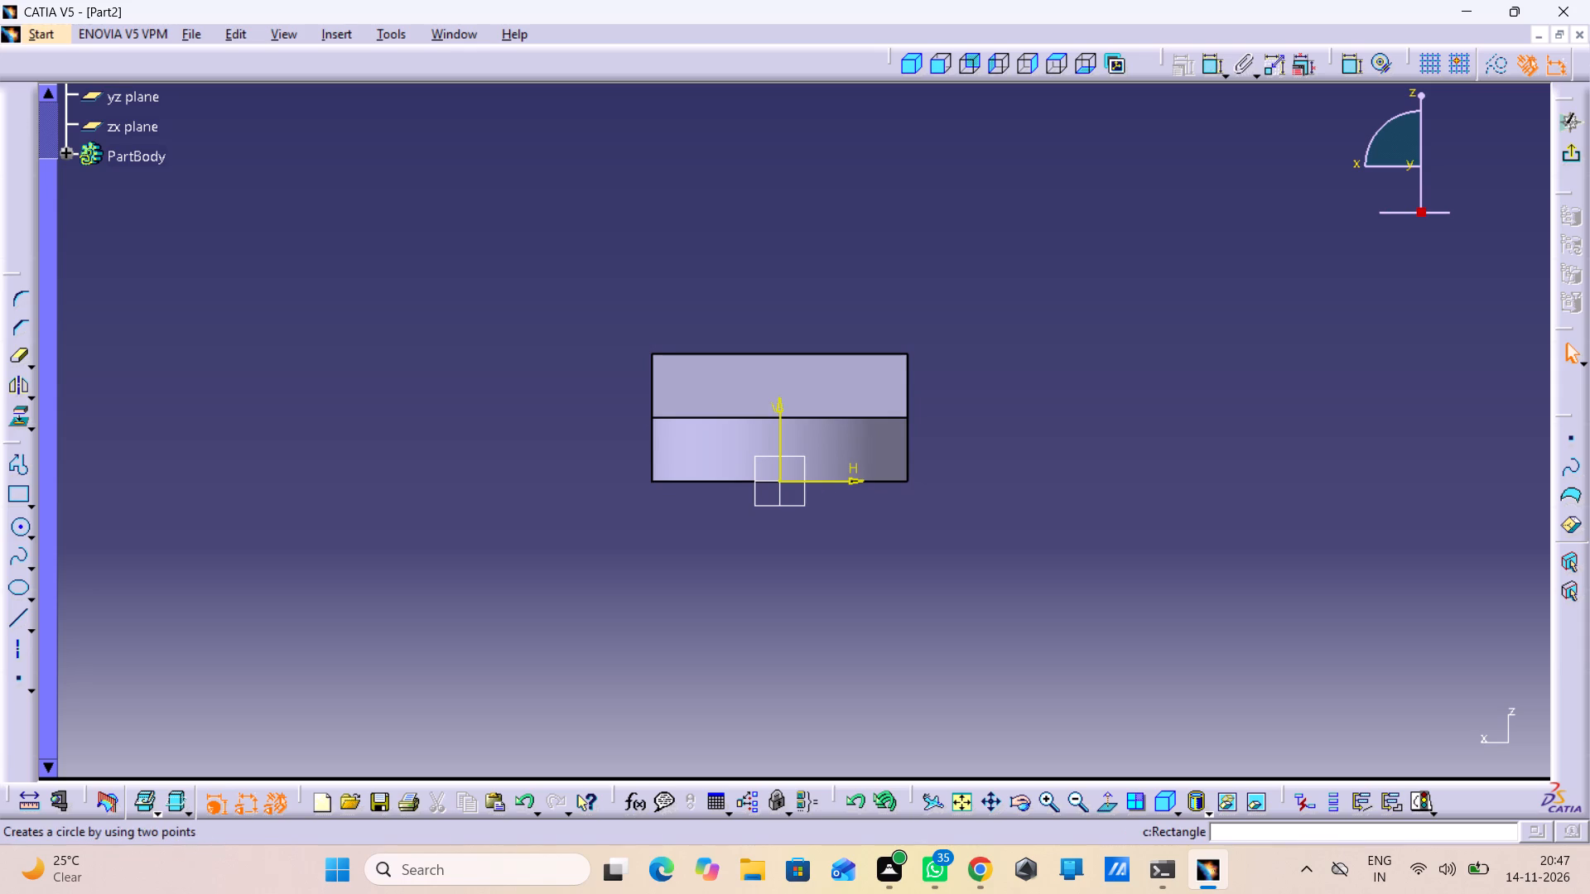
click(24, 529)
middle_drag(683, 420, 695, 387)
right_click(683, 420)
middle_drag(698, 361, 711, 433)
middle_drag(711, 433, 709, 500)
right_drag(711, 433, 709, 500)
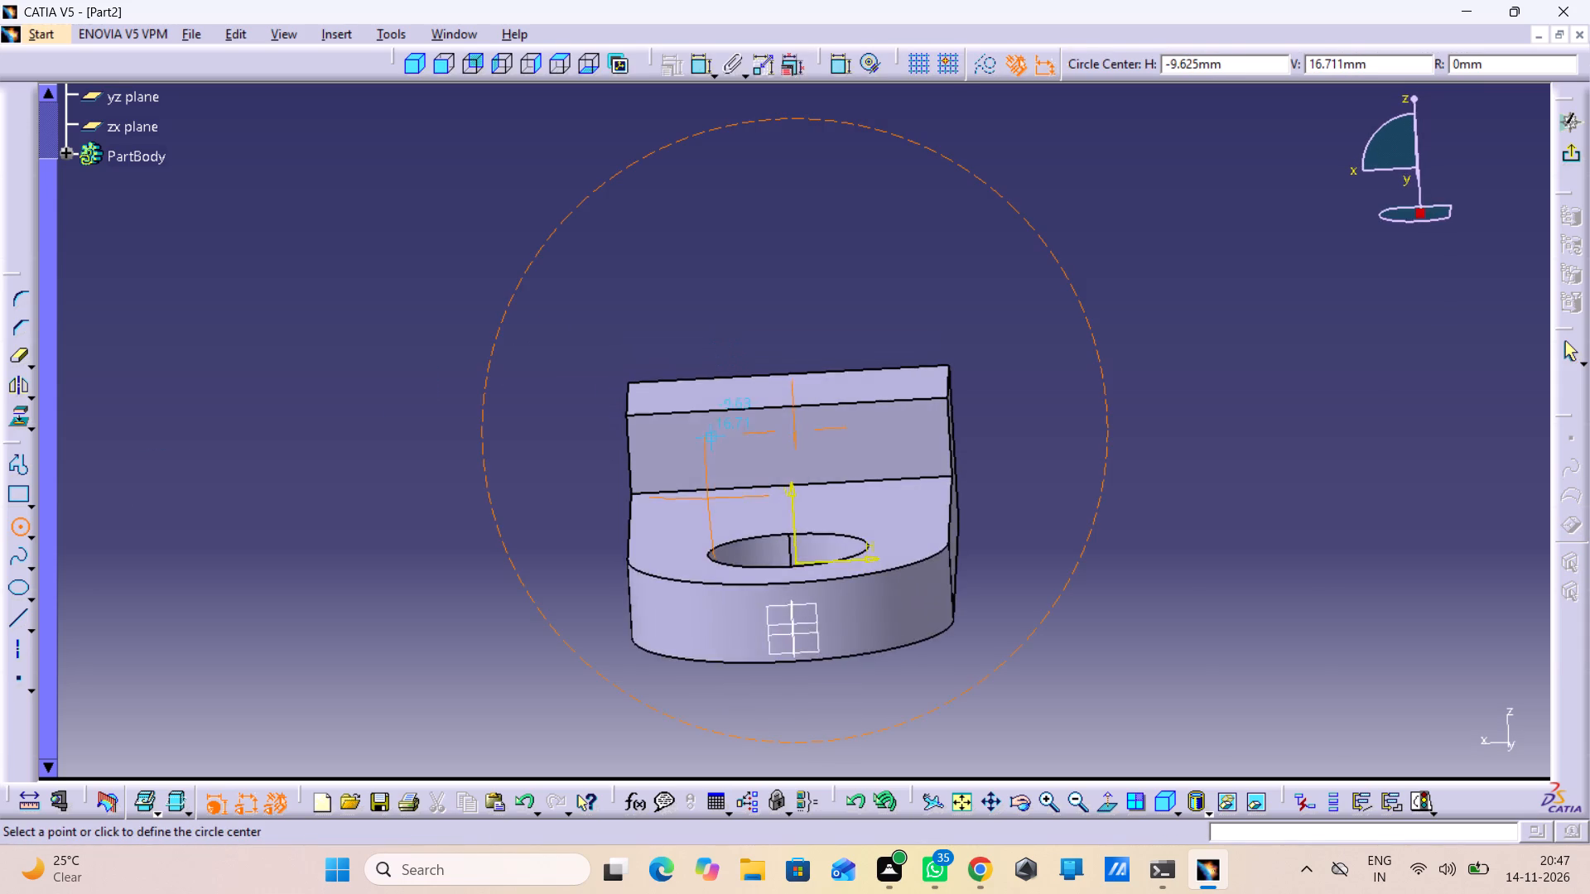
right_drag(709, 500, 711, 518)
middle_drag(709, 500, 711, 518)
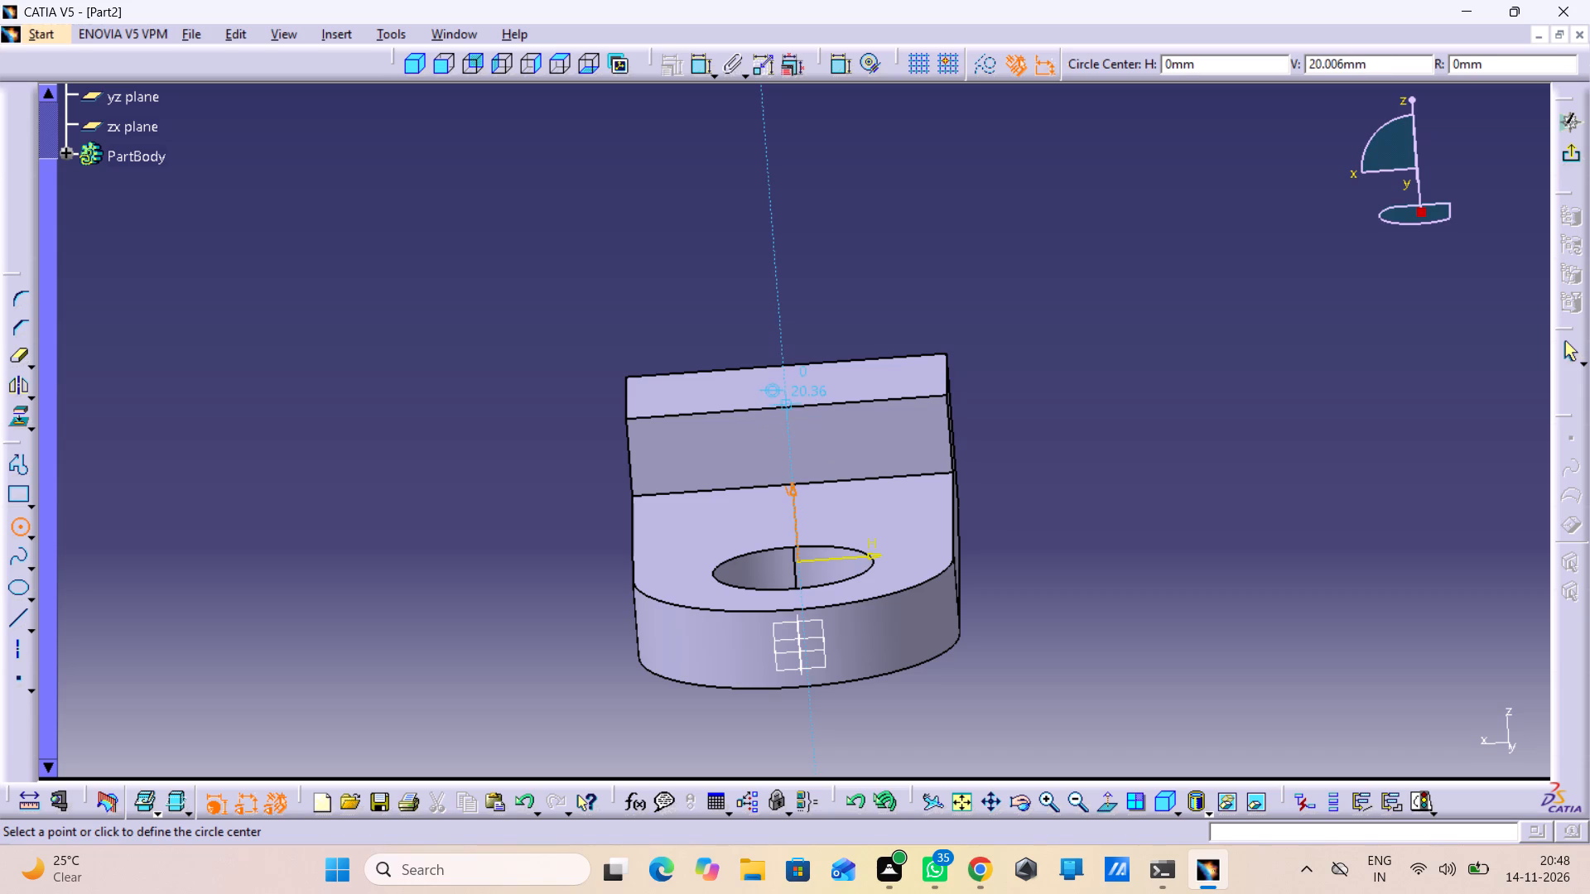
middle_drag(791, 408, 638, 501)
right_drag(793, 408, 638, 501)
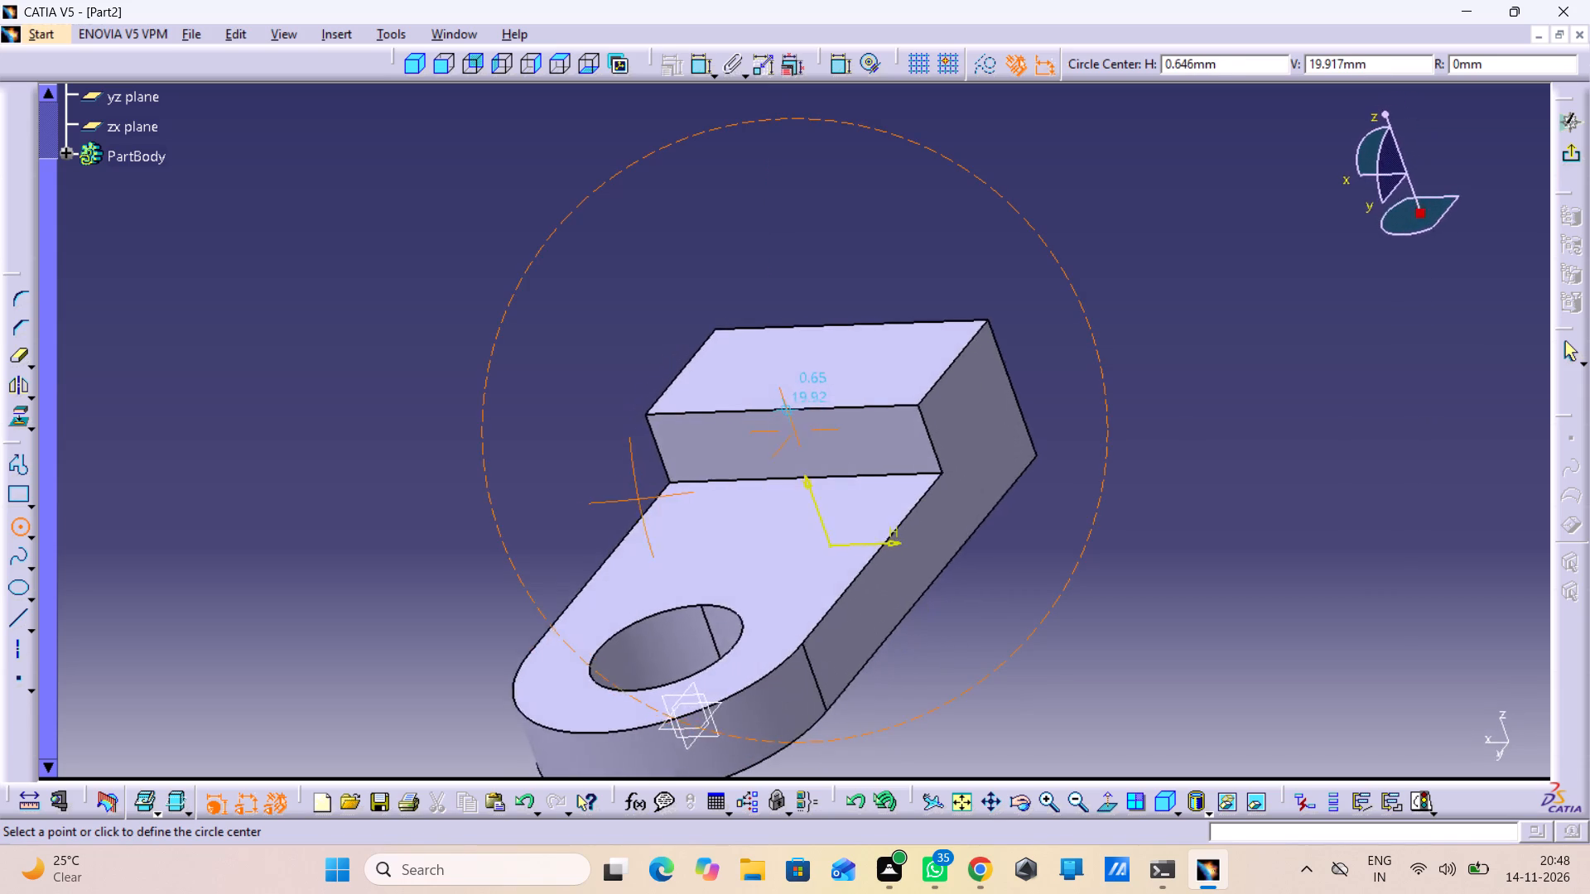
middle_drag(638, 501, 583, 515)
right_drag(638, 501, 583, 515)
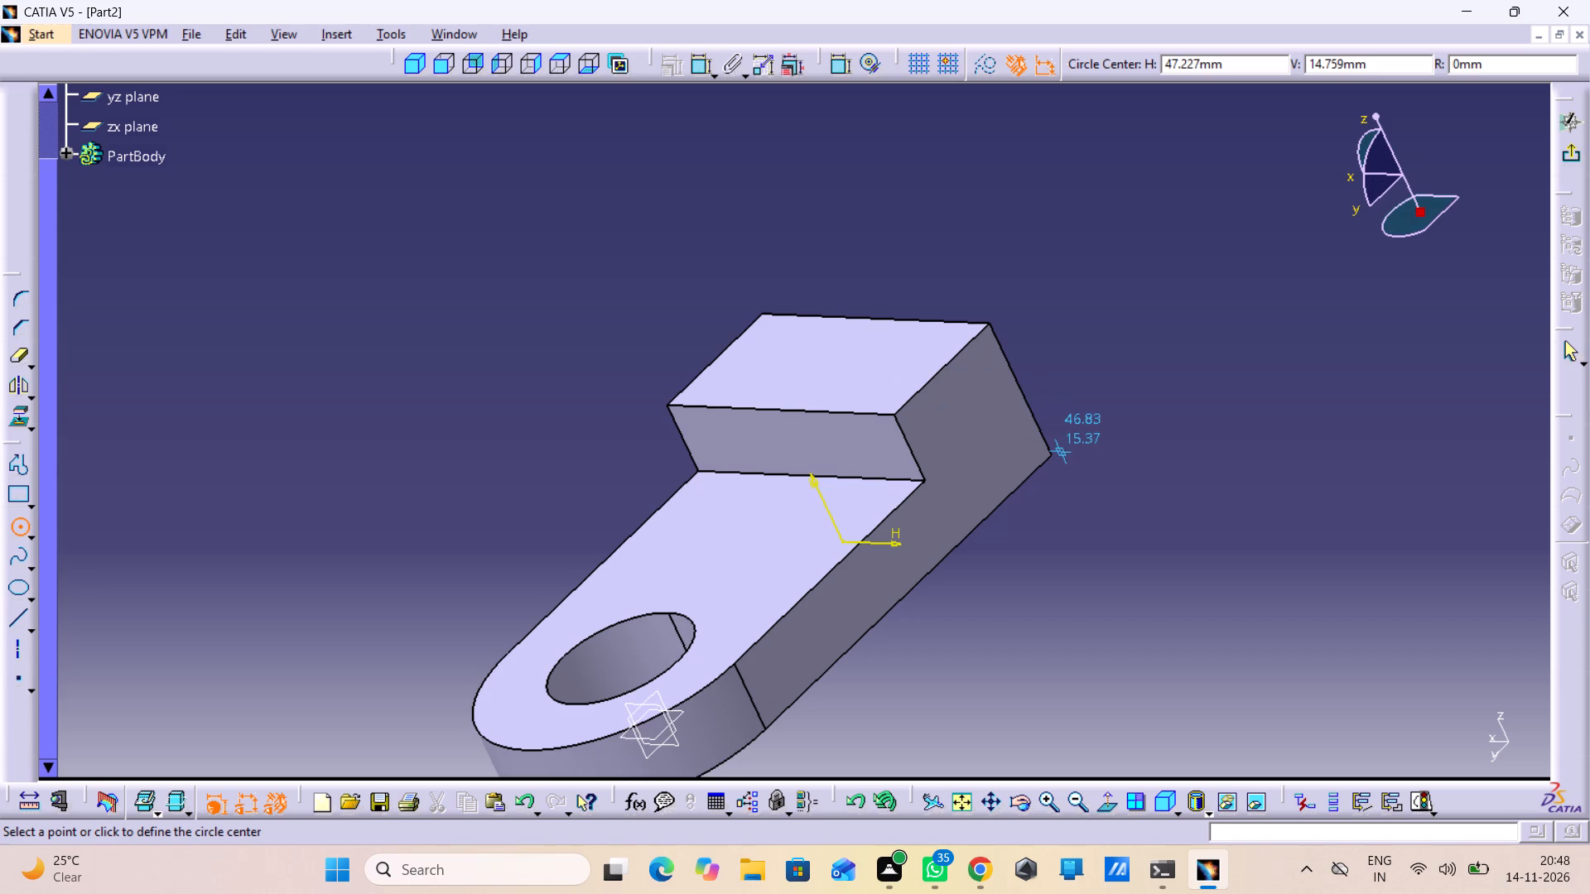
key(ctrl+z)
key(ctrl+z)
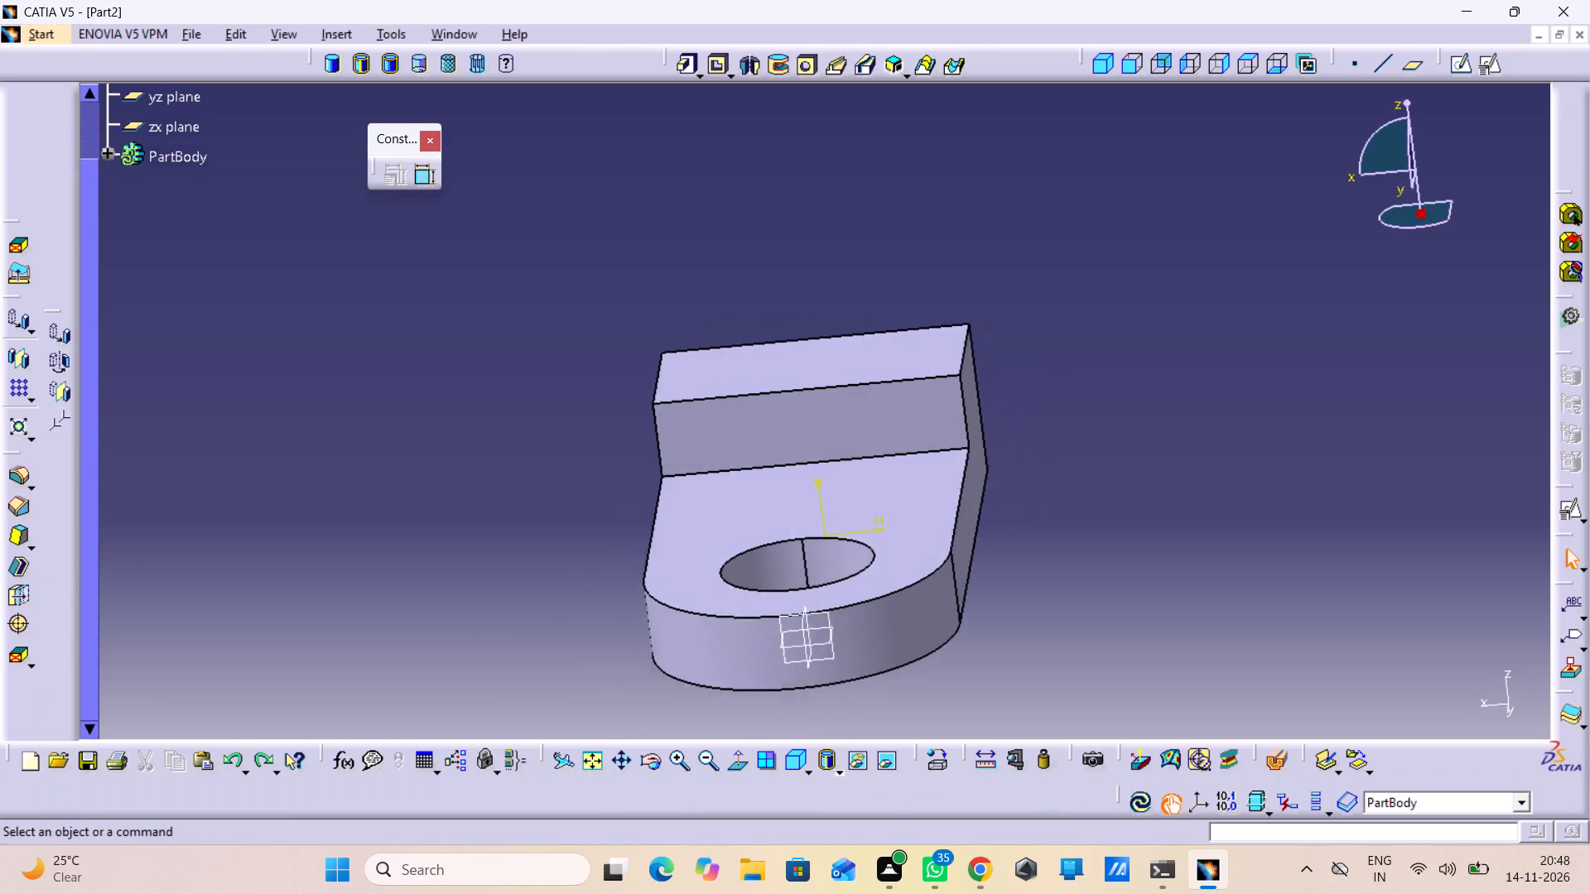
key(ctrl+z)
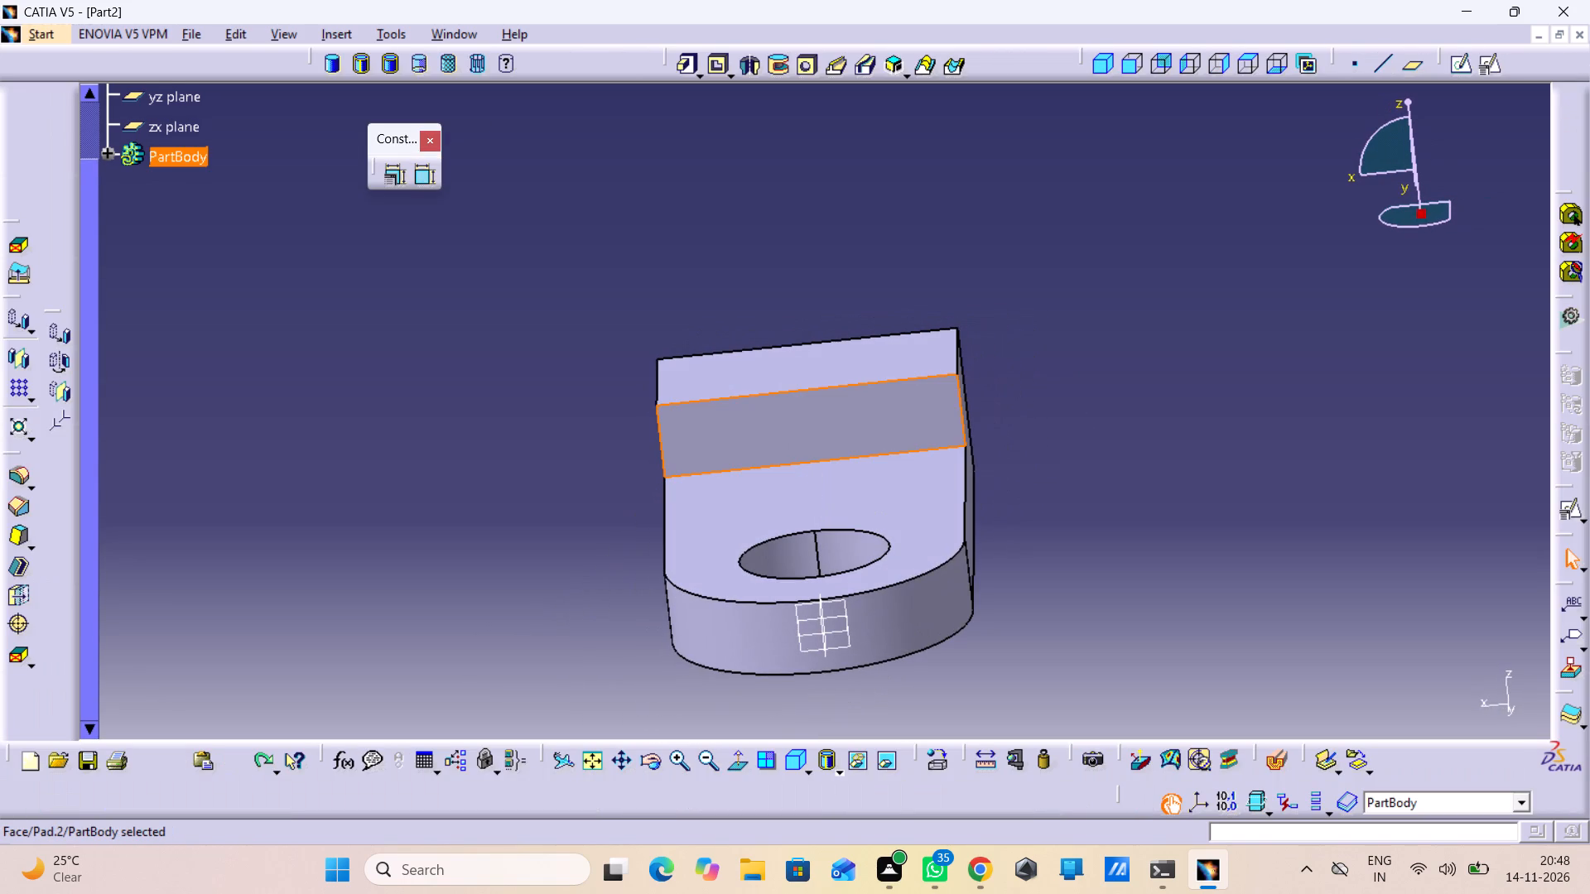
Open a positioned sketch on the raised block's outer end face, opposite the plate's hole, with implicit origin and orientation.
middle_drag(1066, 453, 455, 538)
right_drag(1066, 451, 455, 538)
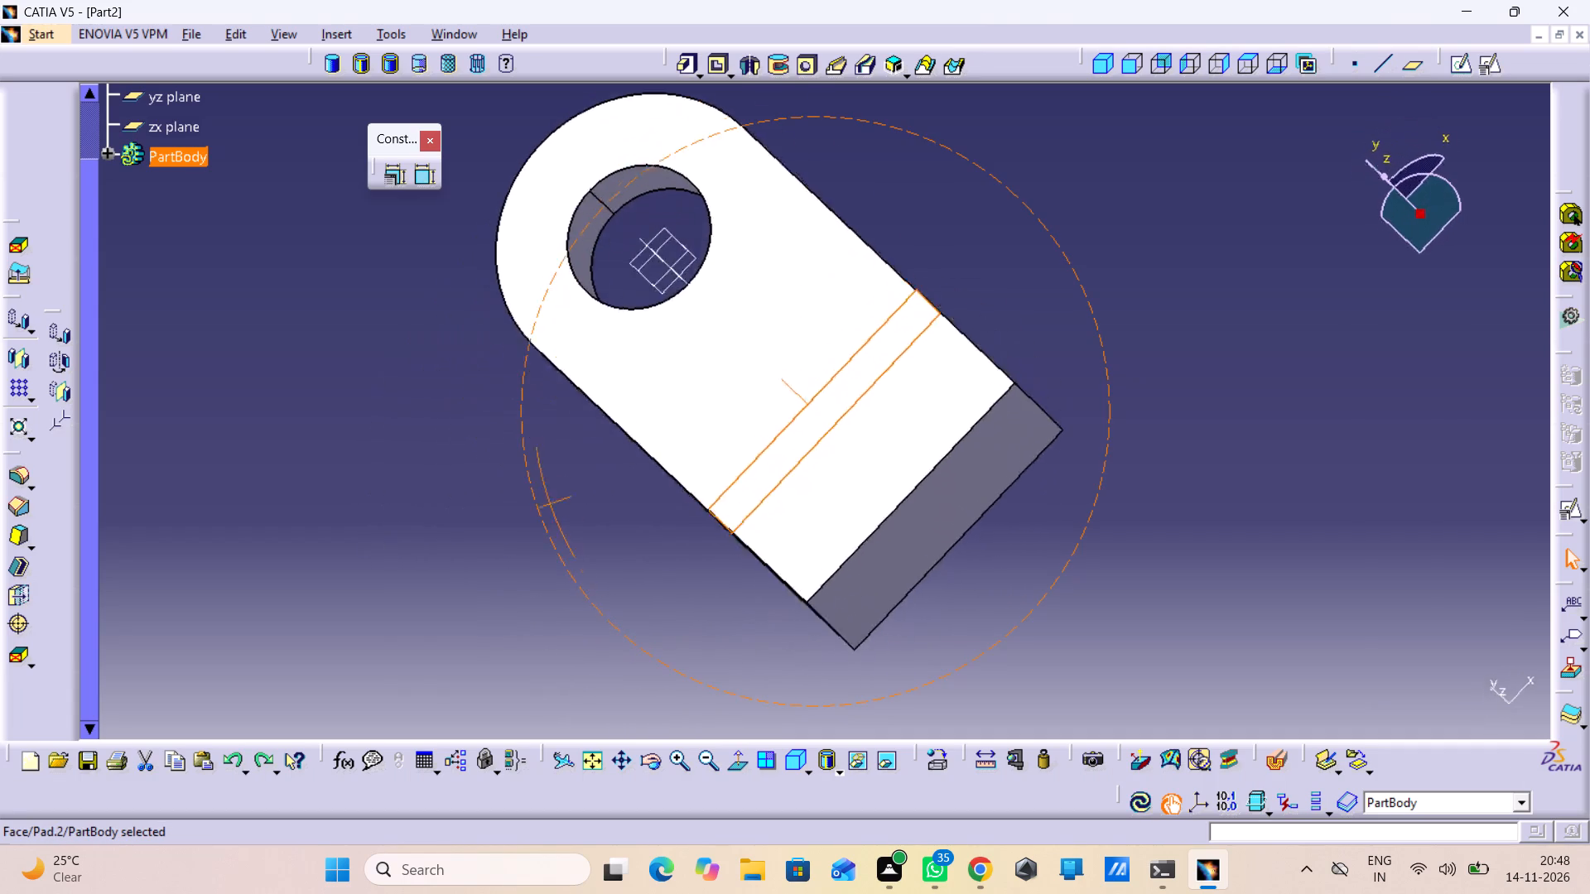
middle_drag(455, 538, 412, 425)
right_drag(455, 538, 419, 414)
middle_drag(576, 589, 545, 268)
right_drag(553, 493, 545, 268)
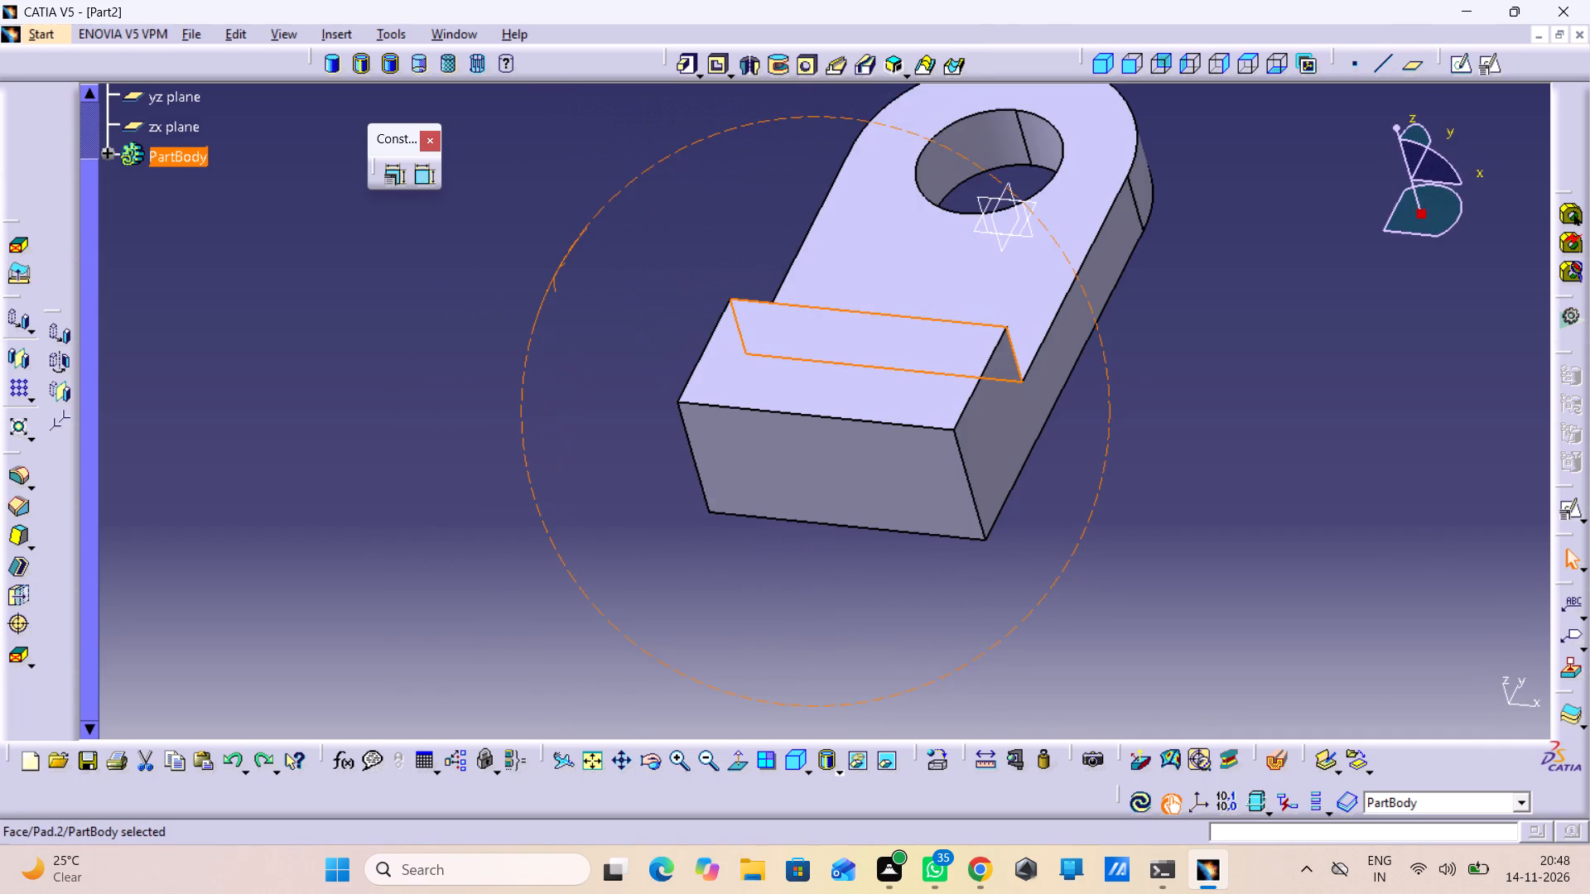
middle_drag(545, 268, 545, 267)
right_drag(545, 268, 545, 267)
middle_drag(724, 627, 737, 489)
right_drag(724, 627, 737, 489)
click(801, 449)
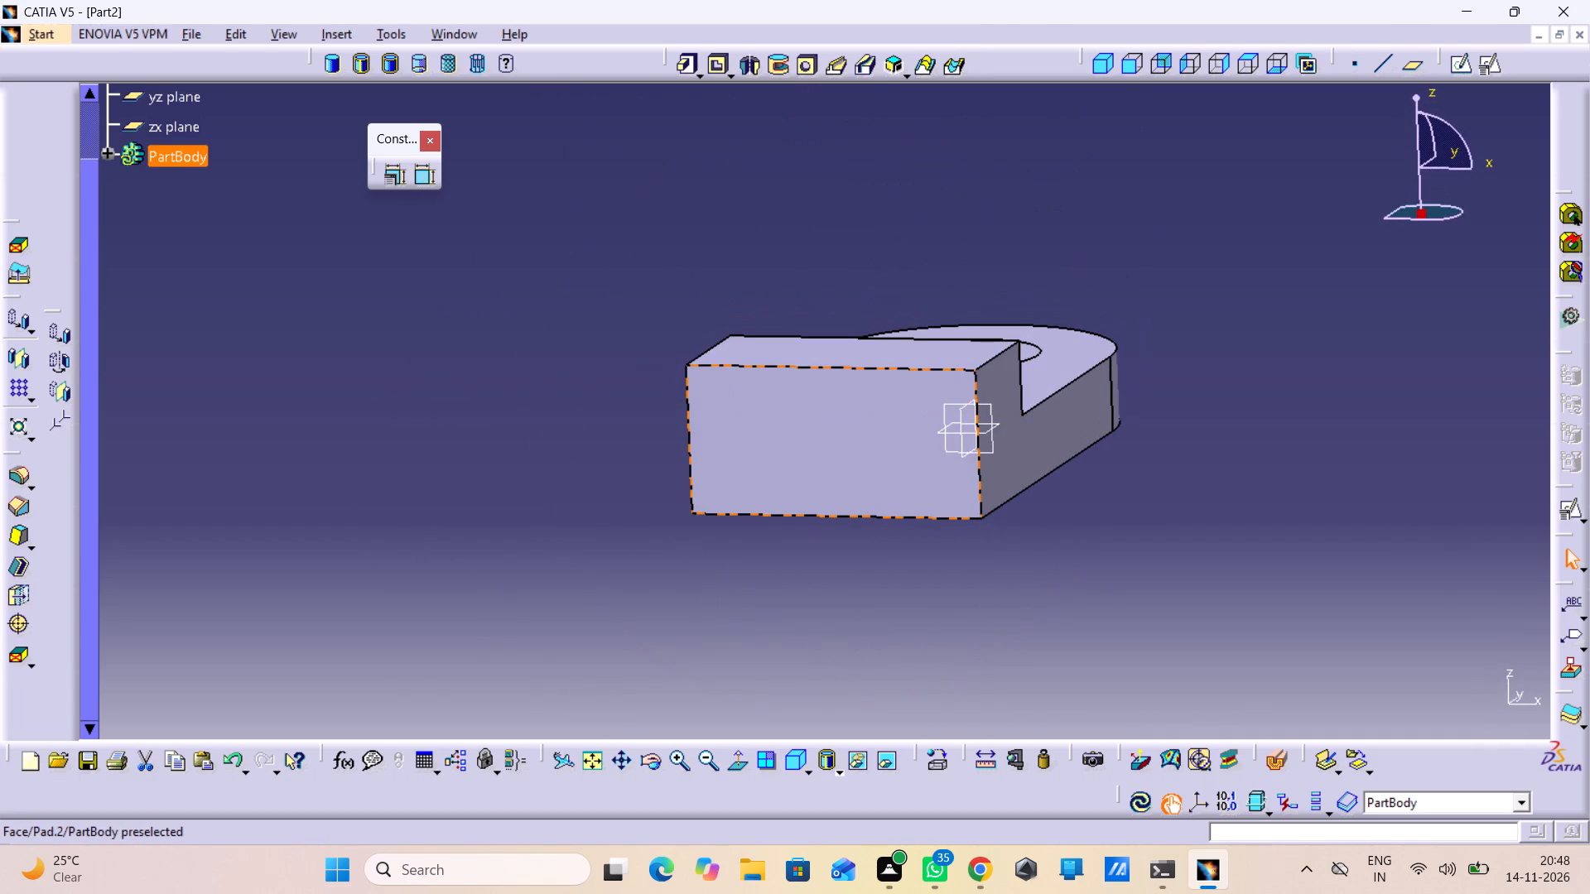
click(1496, 68)
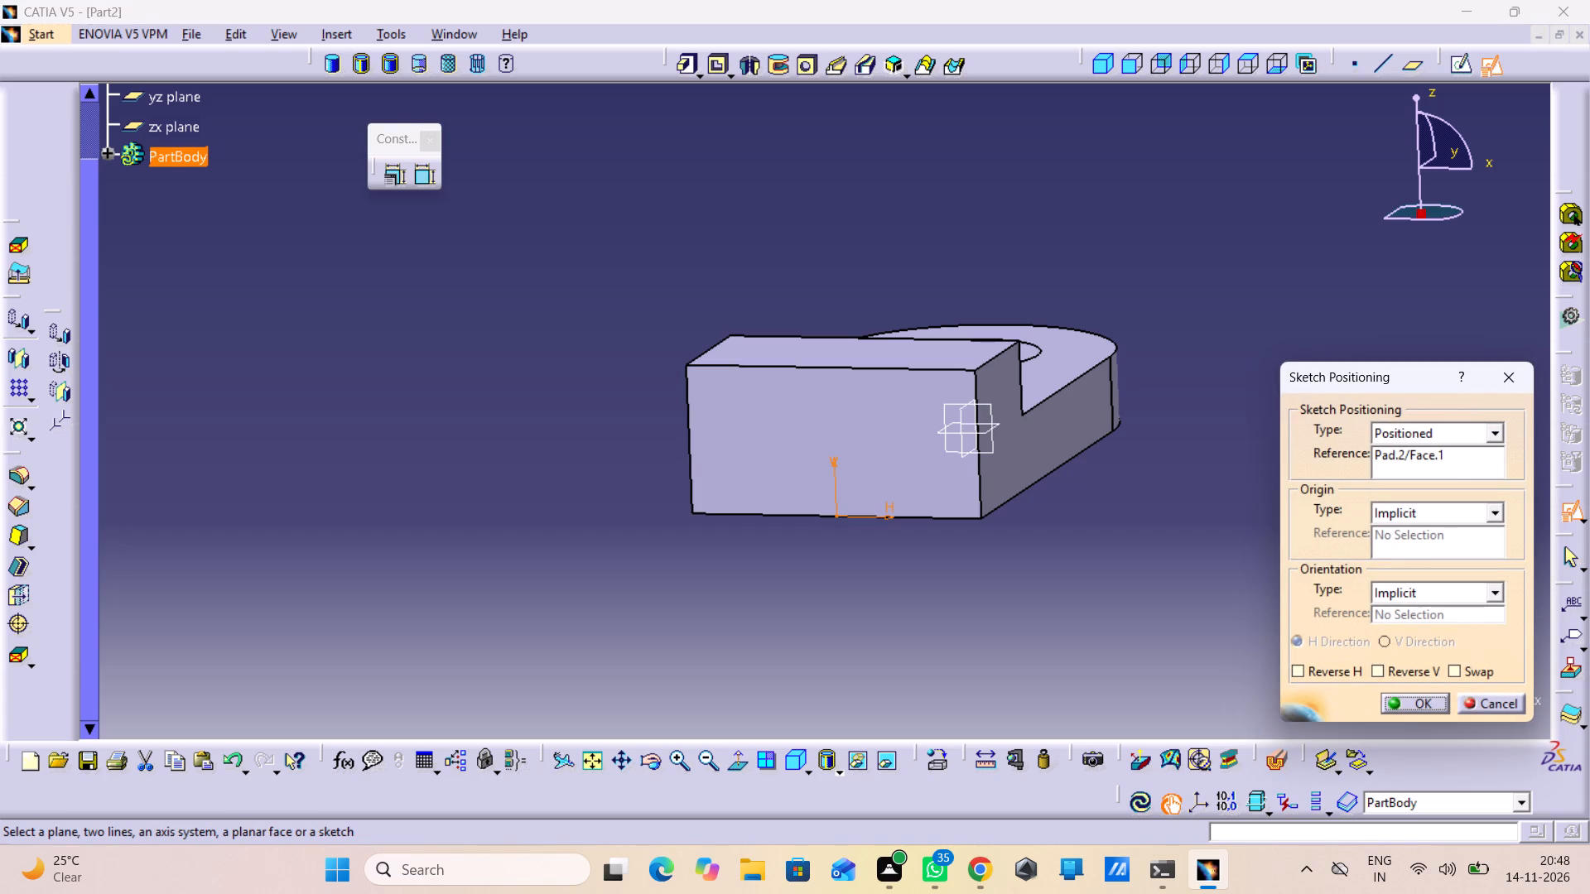
click(1423, 702)
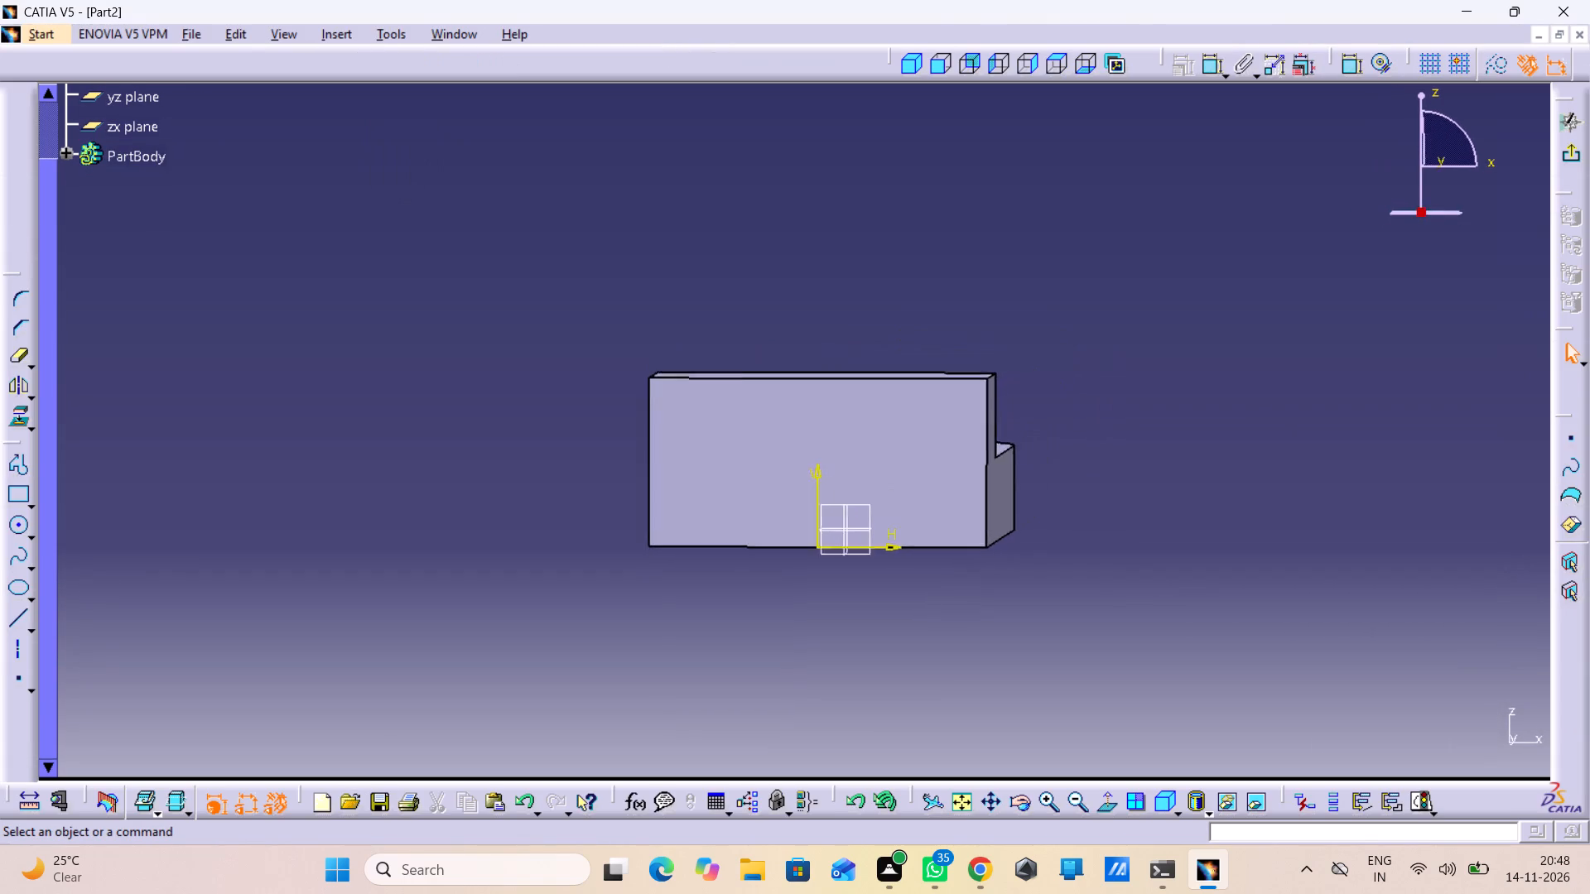
Sketch a circle of about 11.7 mm radius above the block, centred on the vertical axis about 41 mm above the origin.
click(28, 527)
click(17, 525)
click(17, 525)
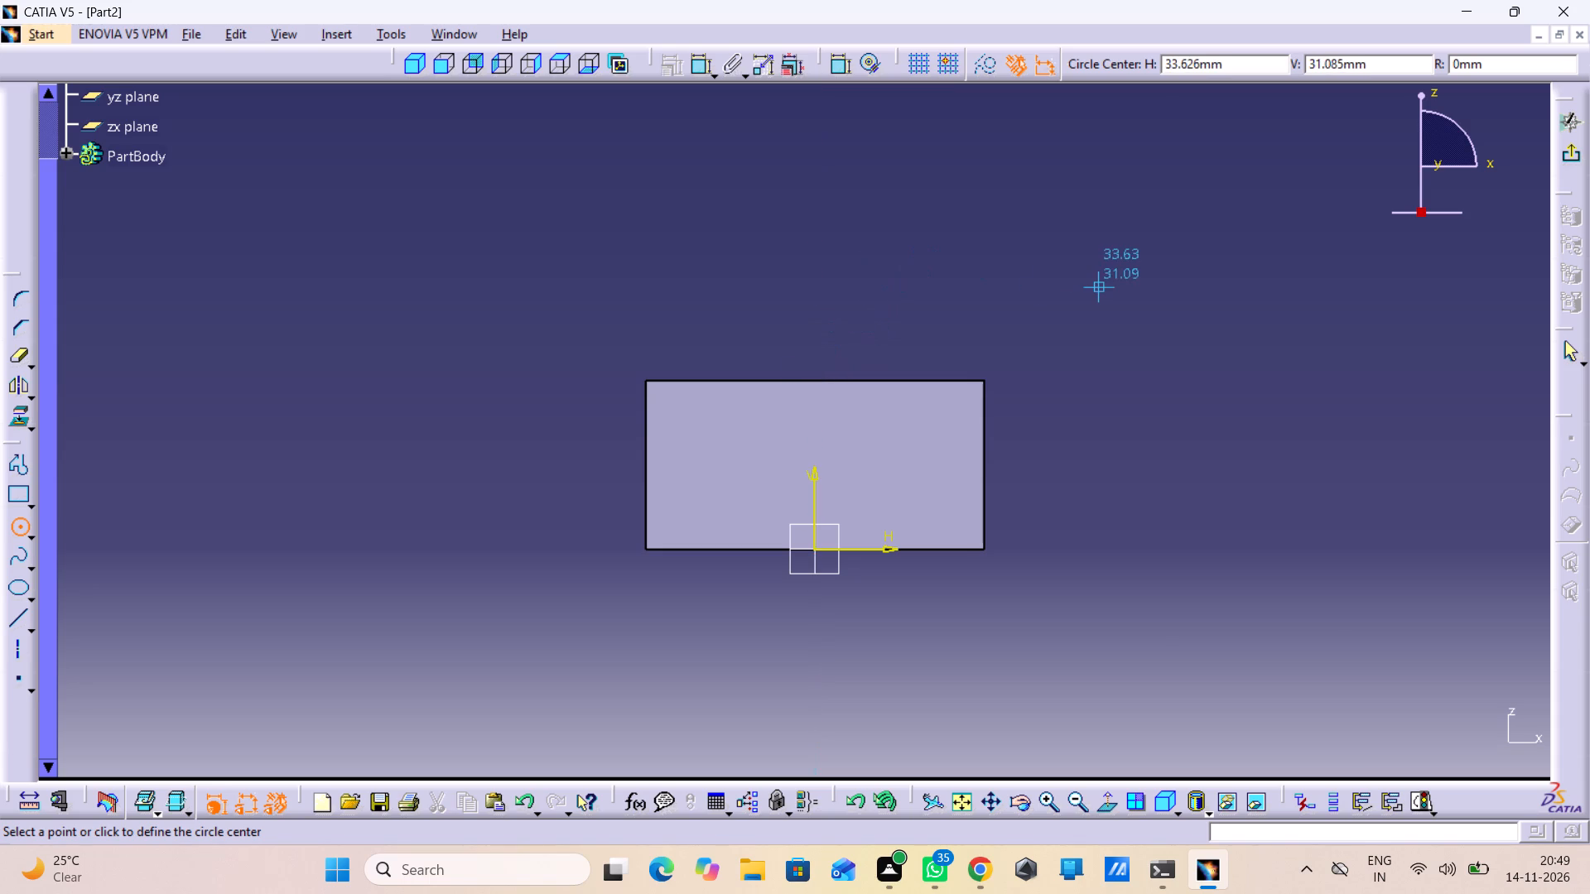
click(812, 202)
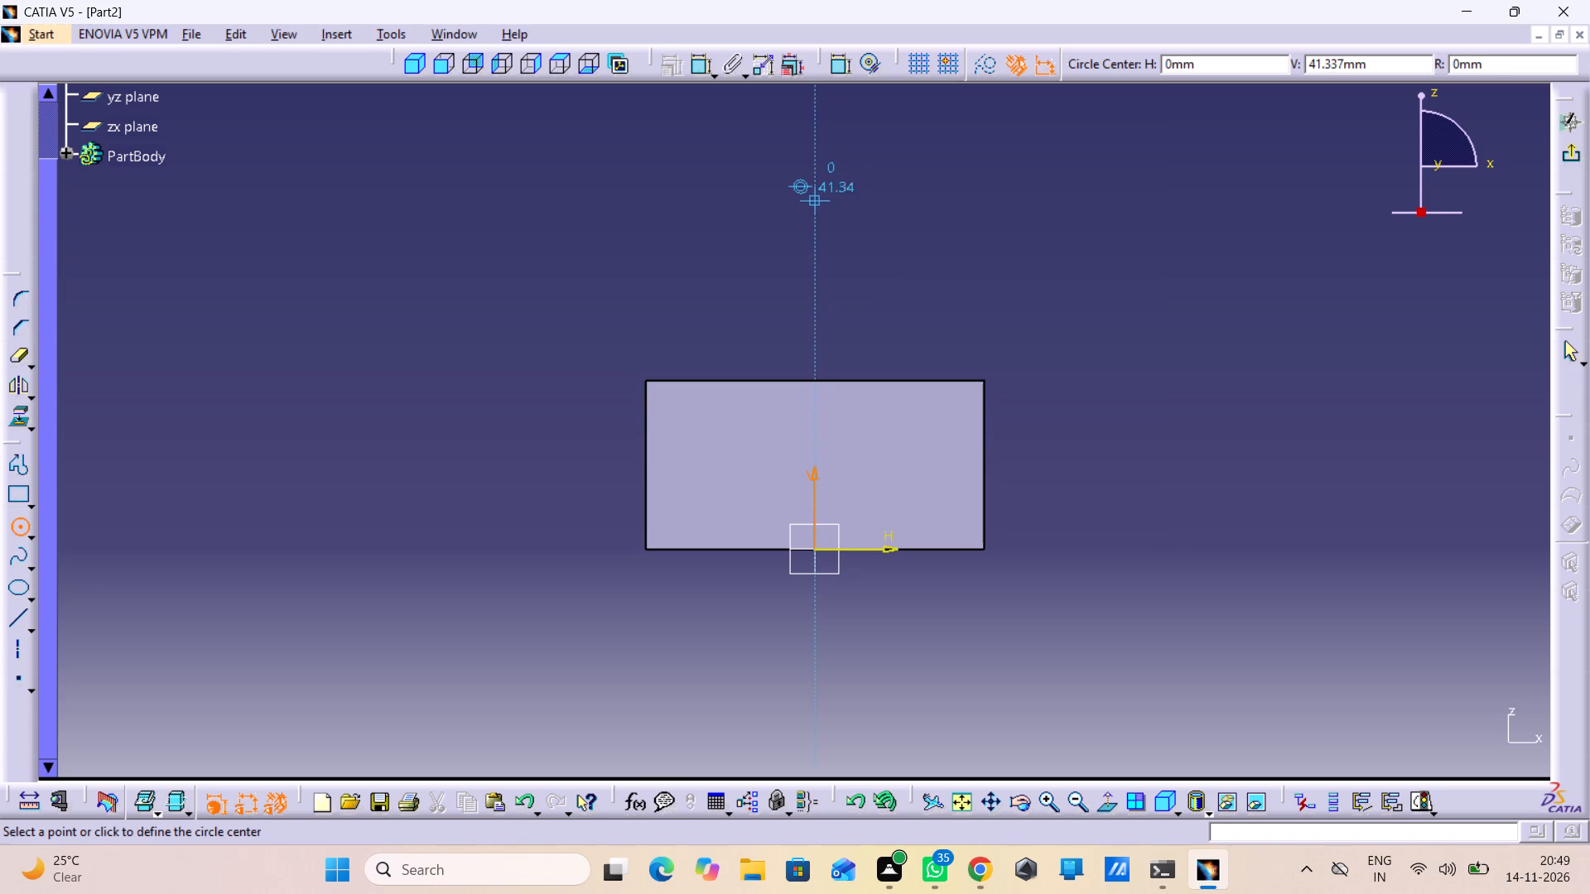
click(850, 293)
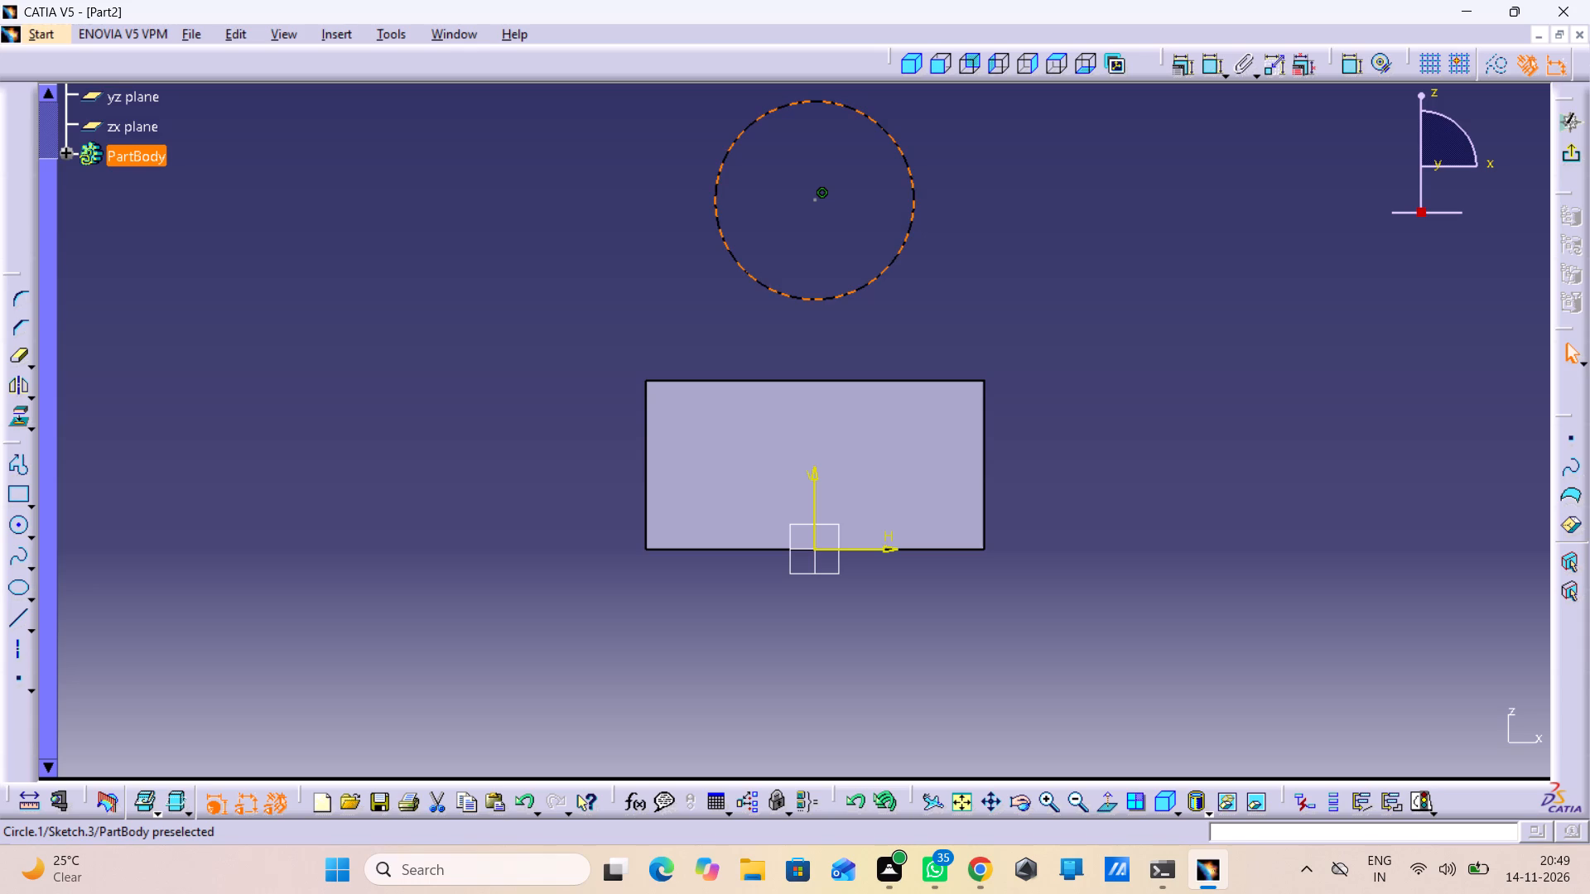
click(1082, 250)
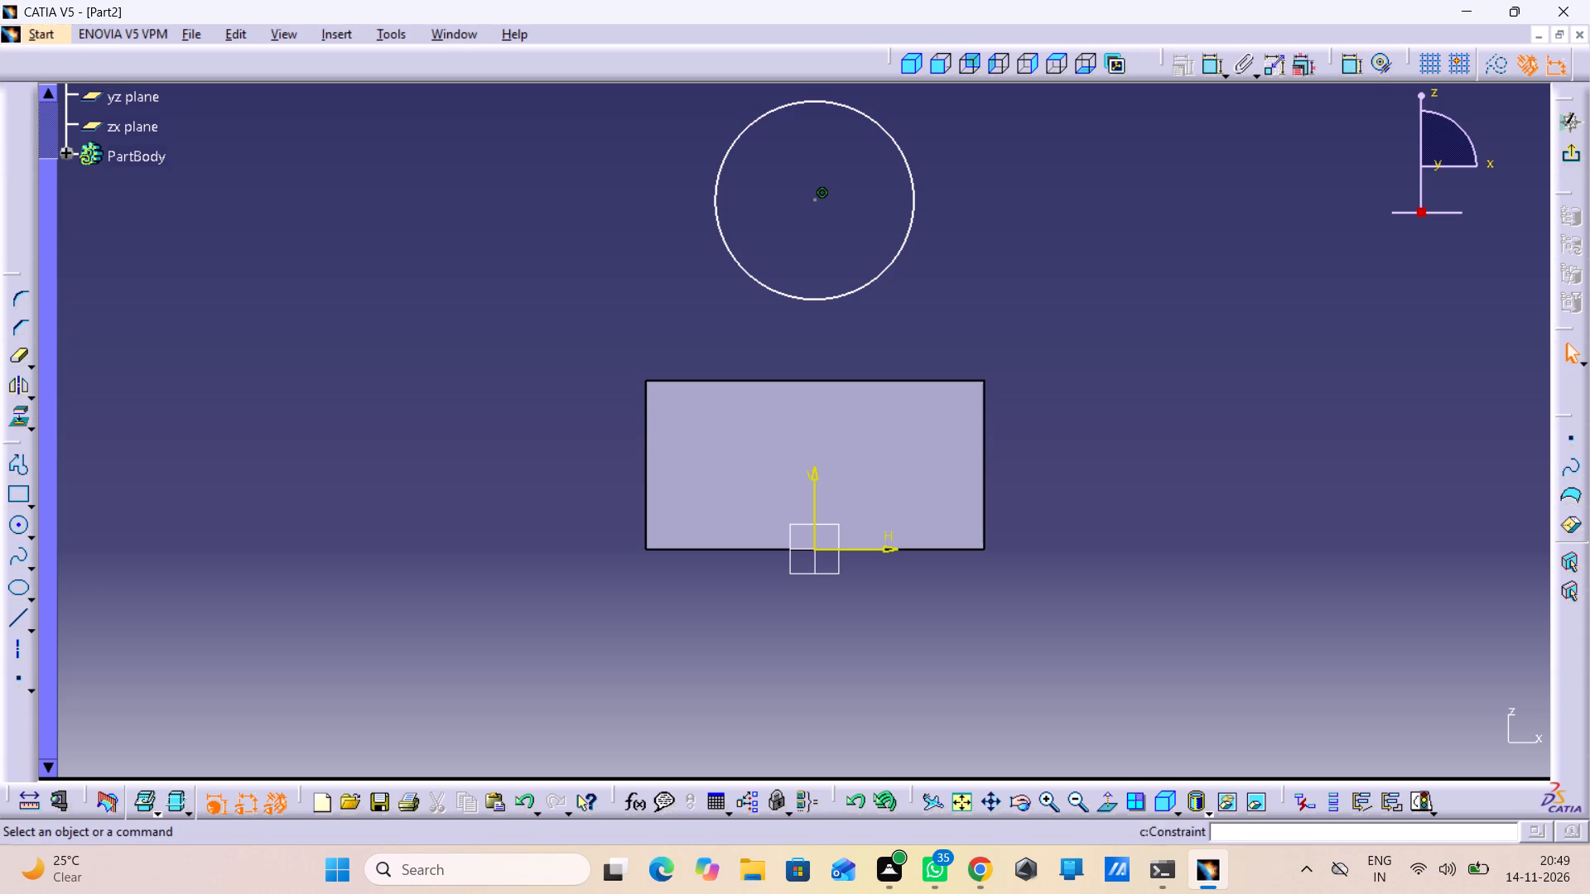
Constrain the circle's radius to 20 mm.
double_click(1354, 66)
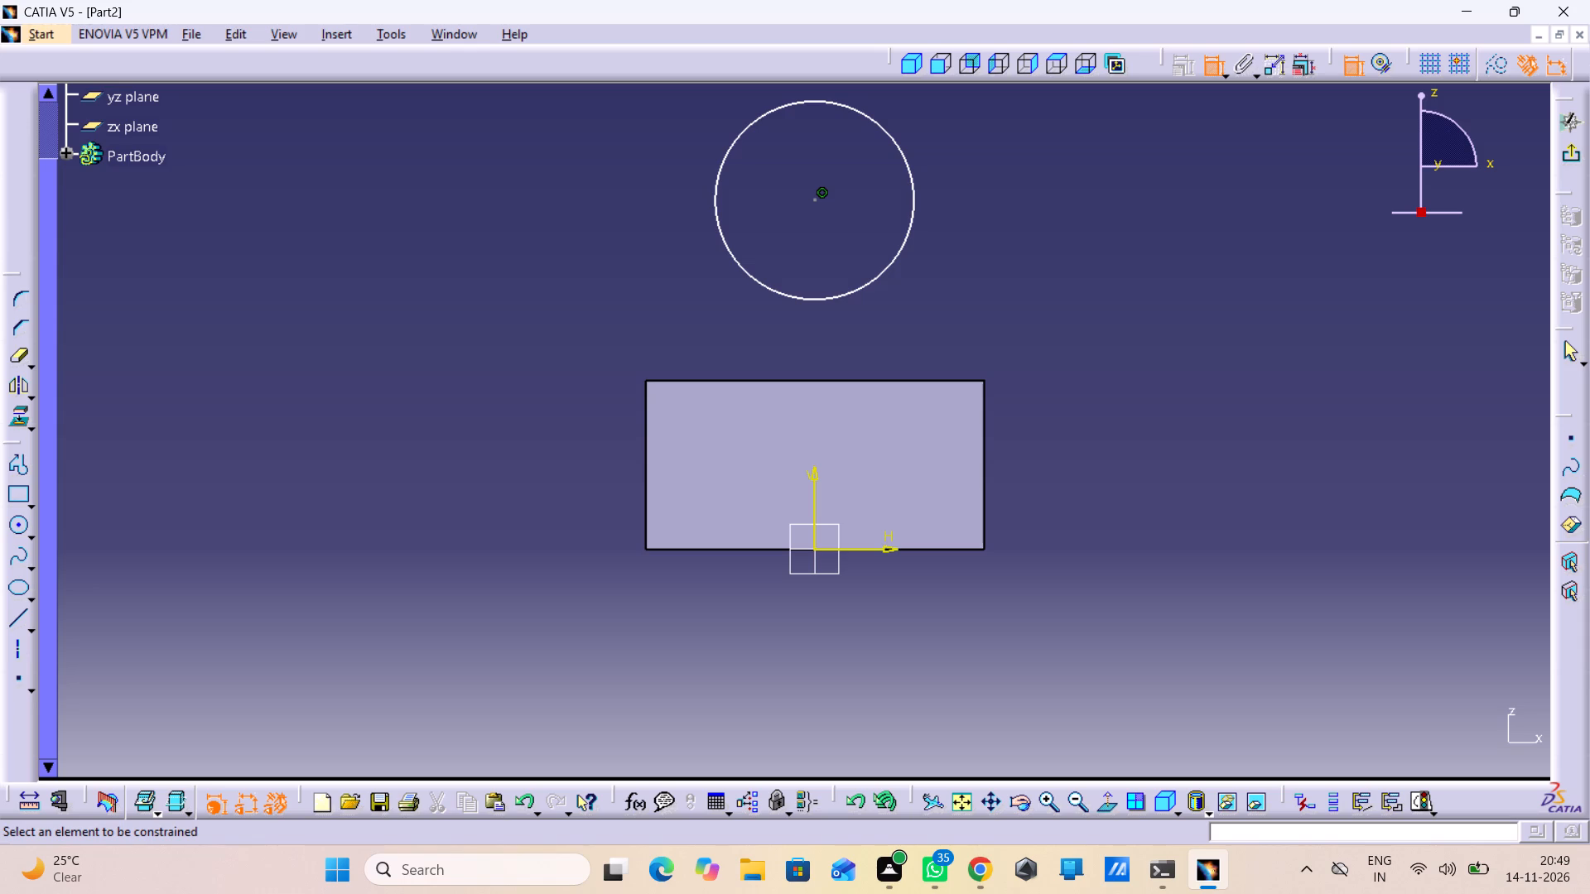
click(916, 209)
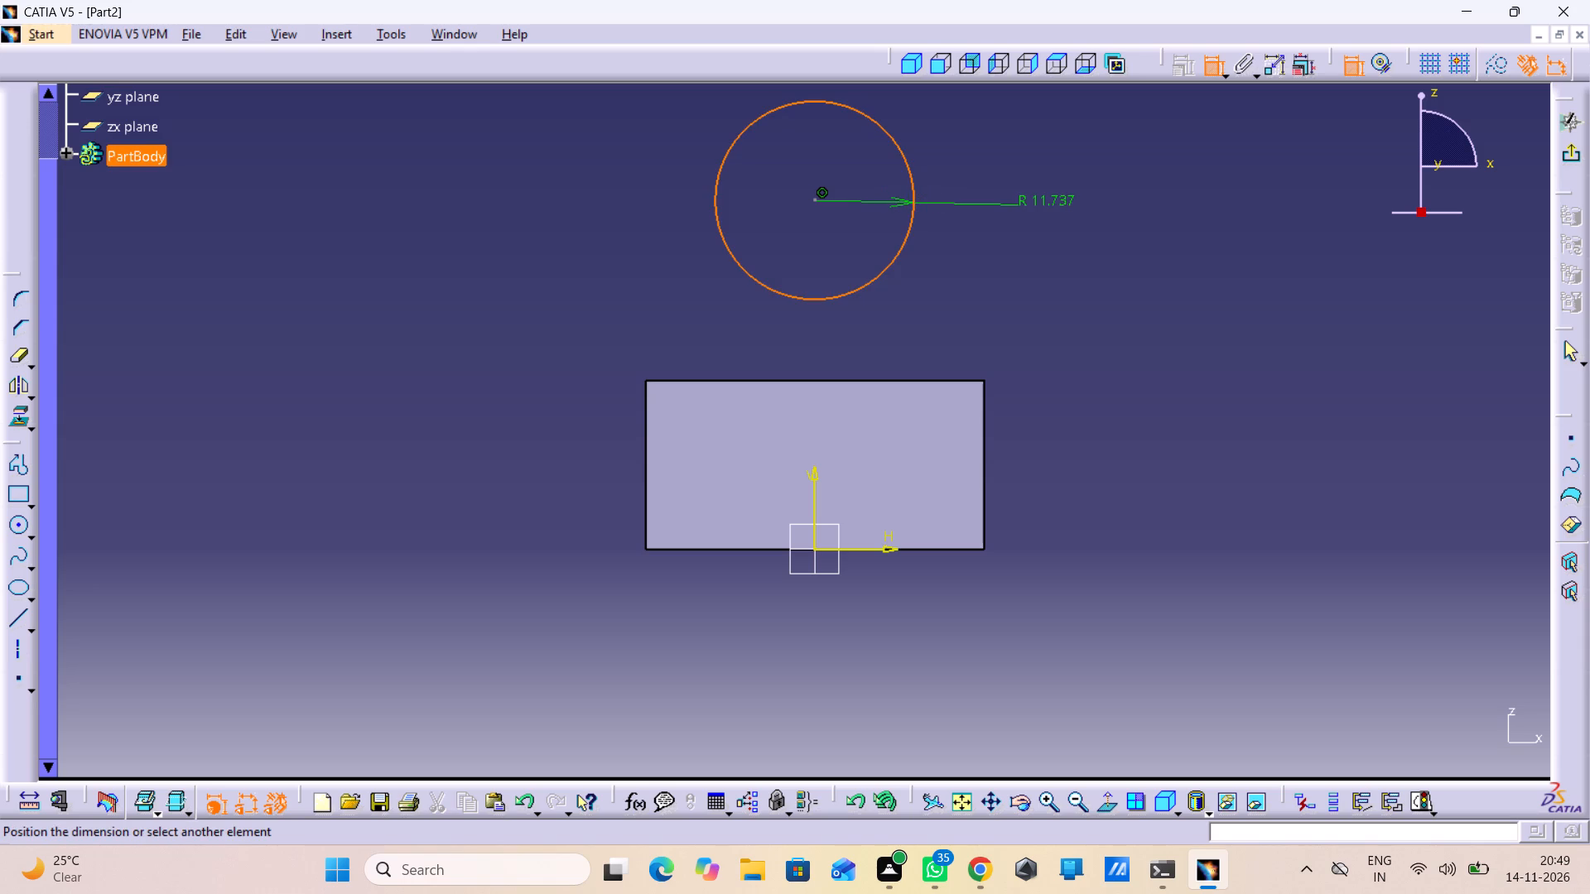
click(1053, 204)
double_click(1053, 192)
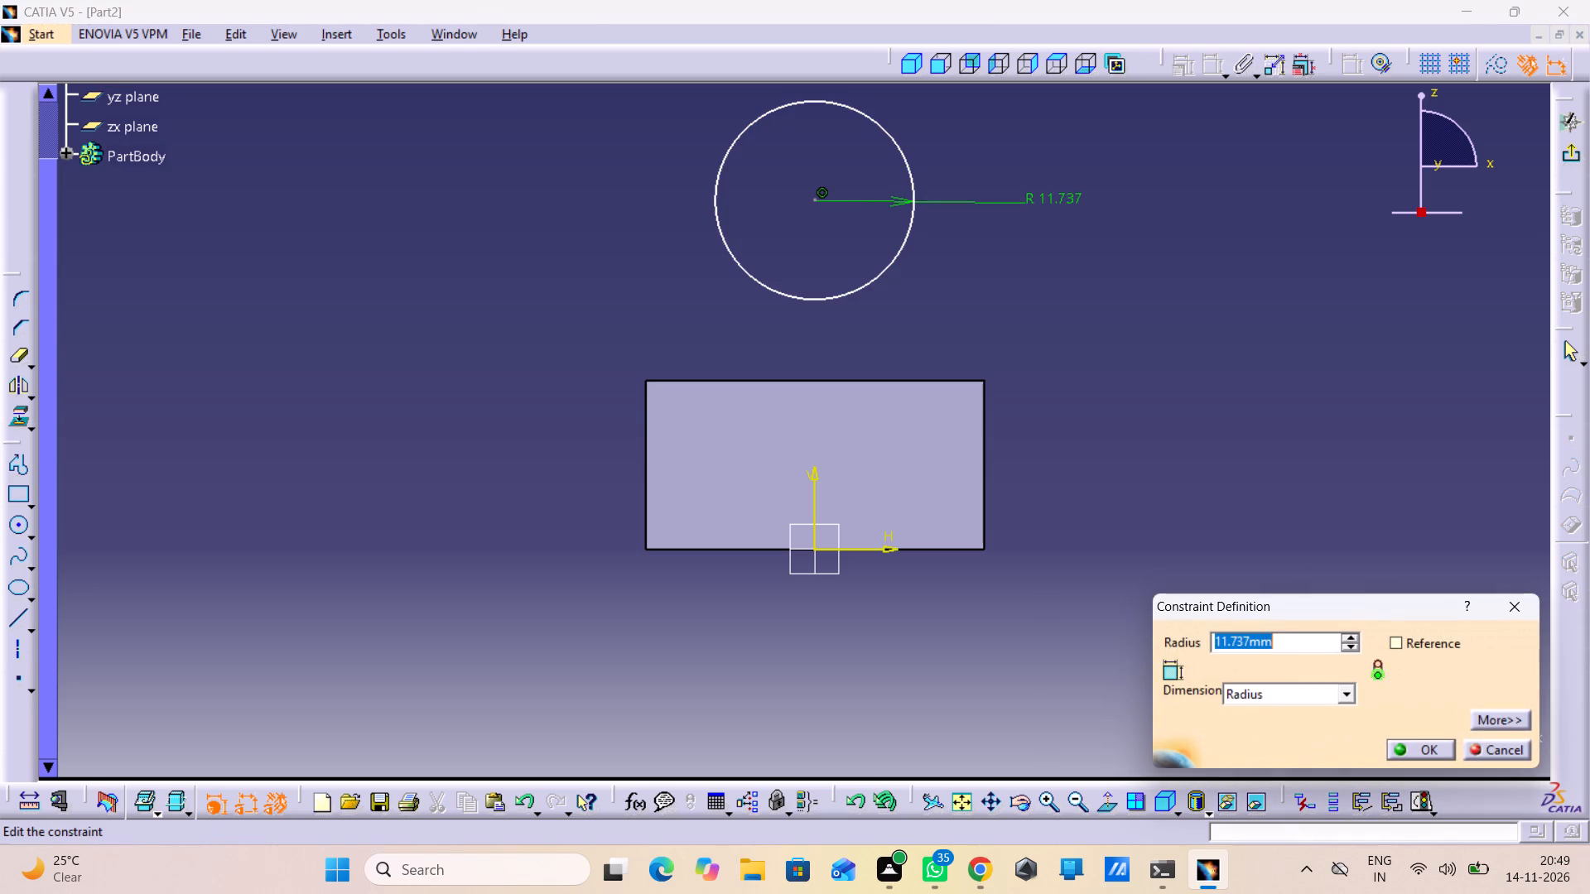
text(20)
key(Return)
click(1159, 282)
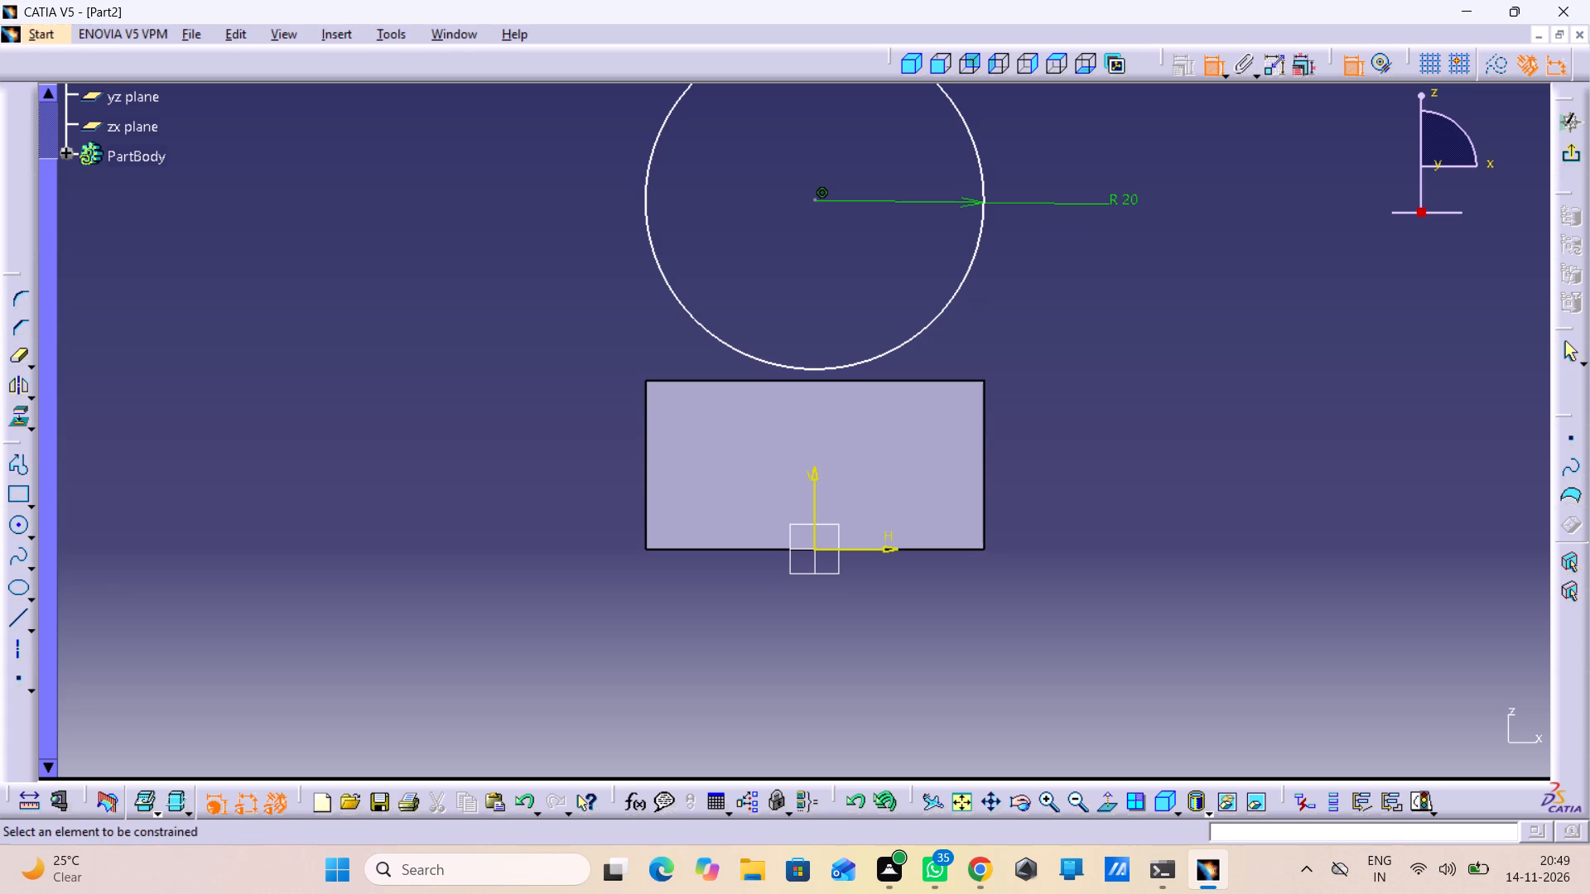
Constrain the circle's centre coincident with the block's upper edge and exit the sketch.
click(812, 198)
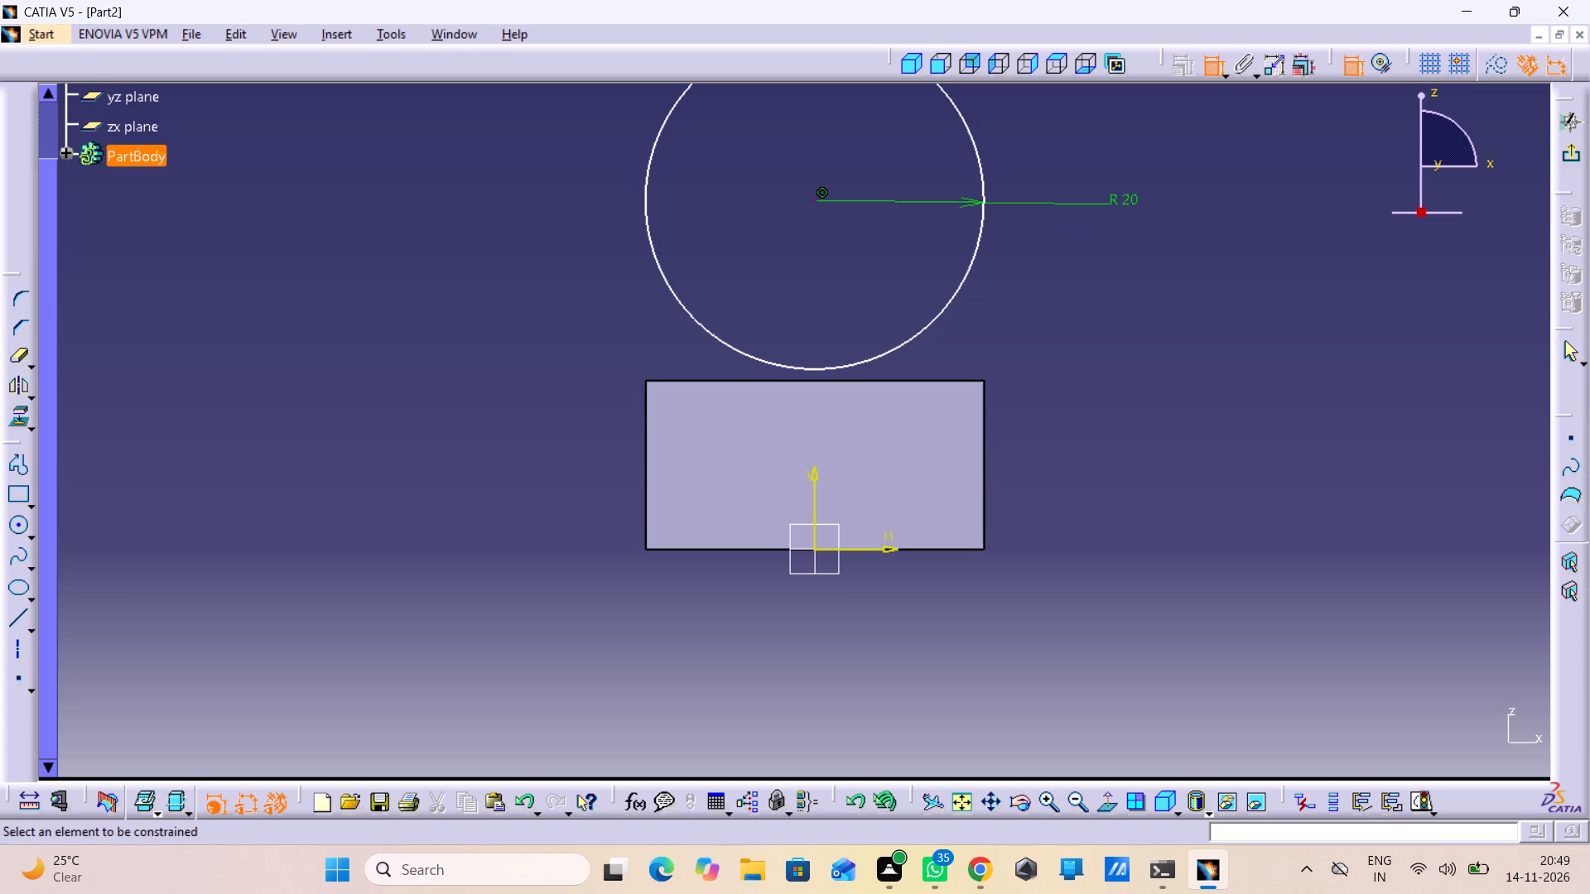
click(817, 195)
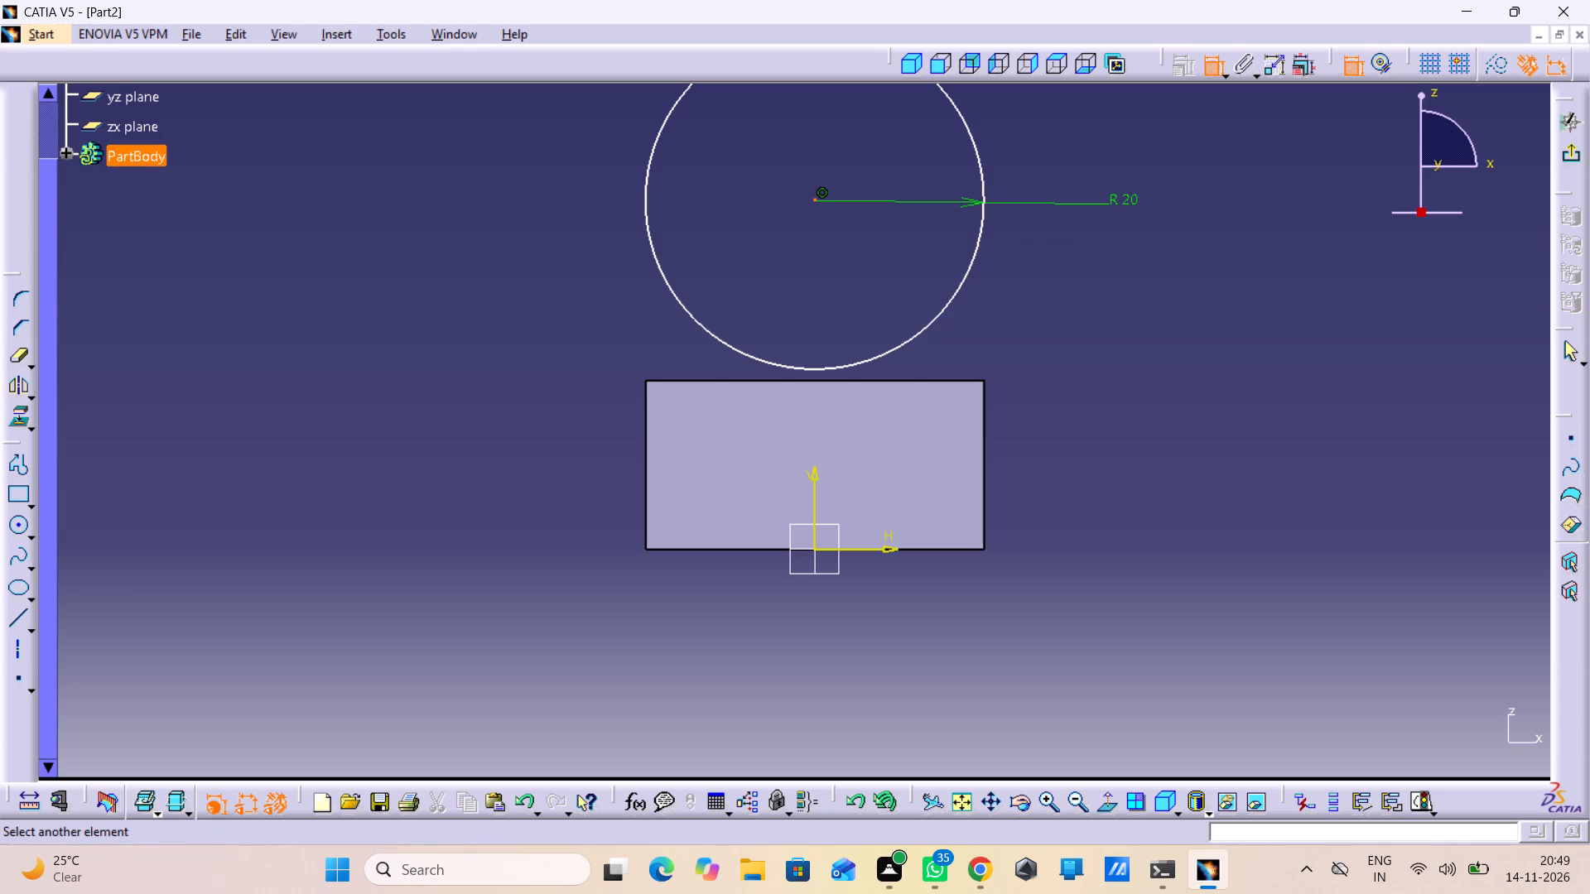
click(911, 382)
right_click(1077, 329)
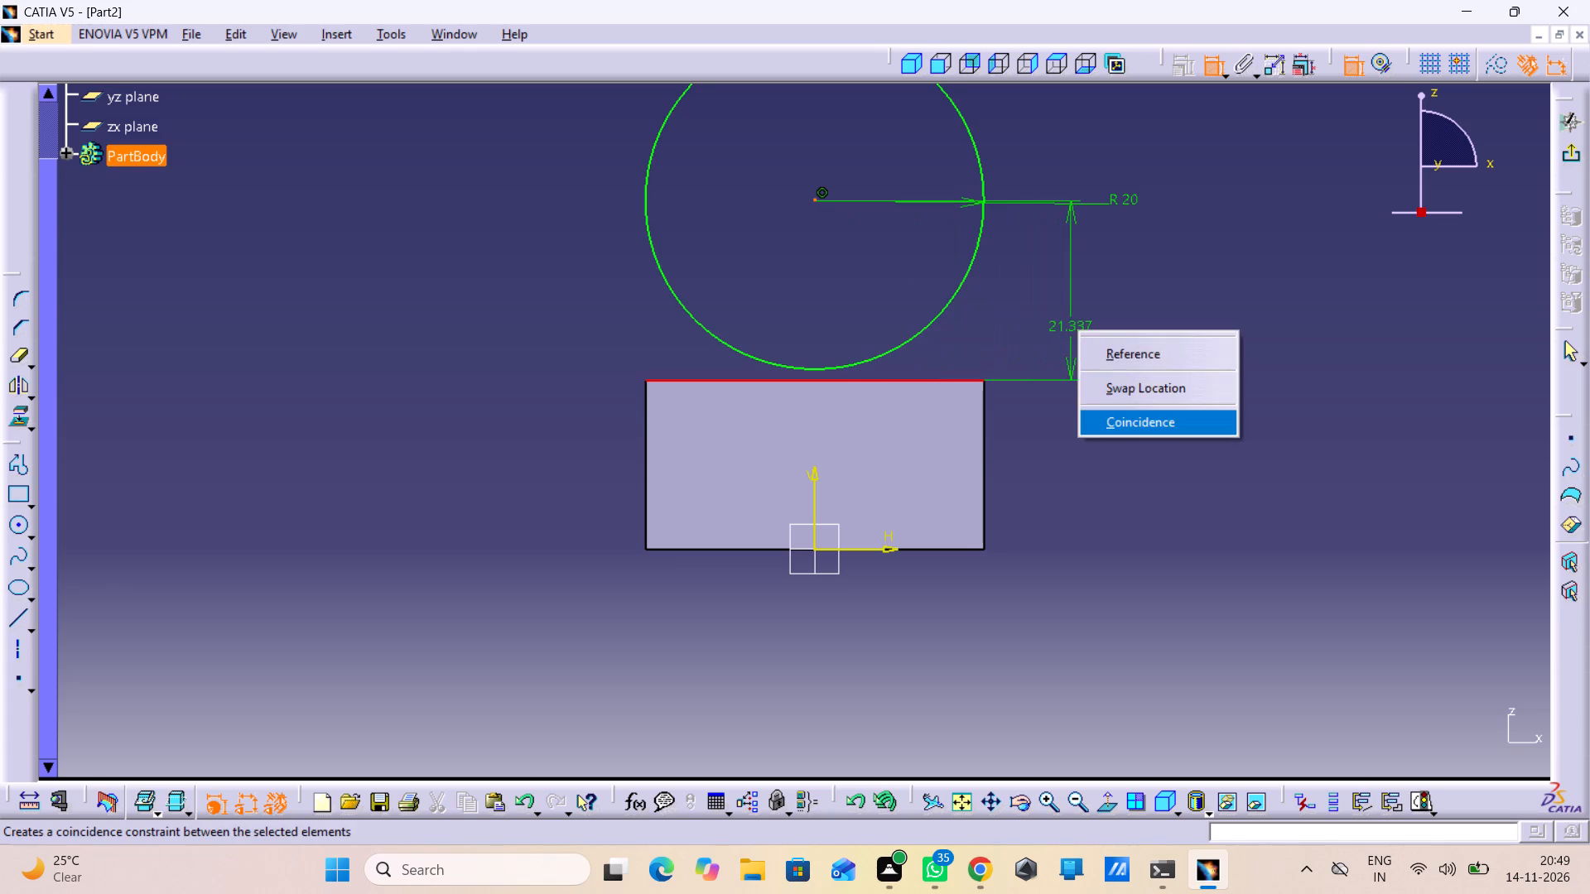
click(1120, 414)
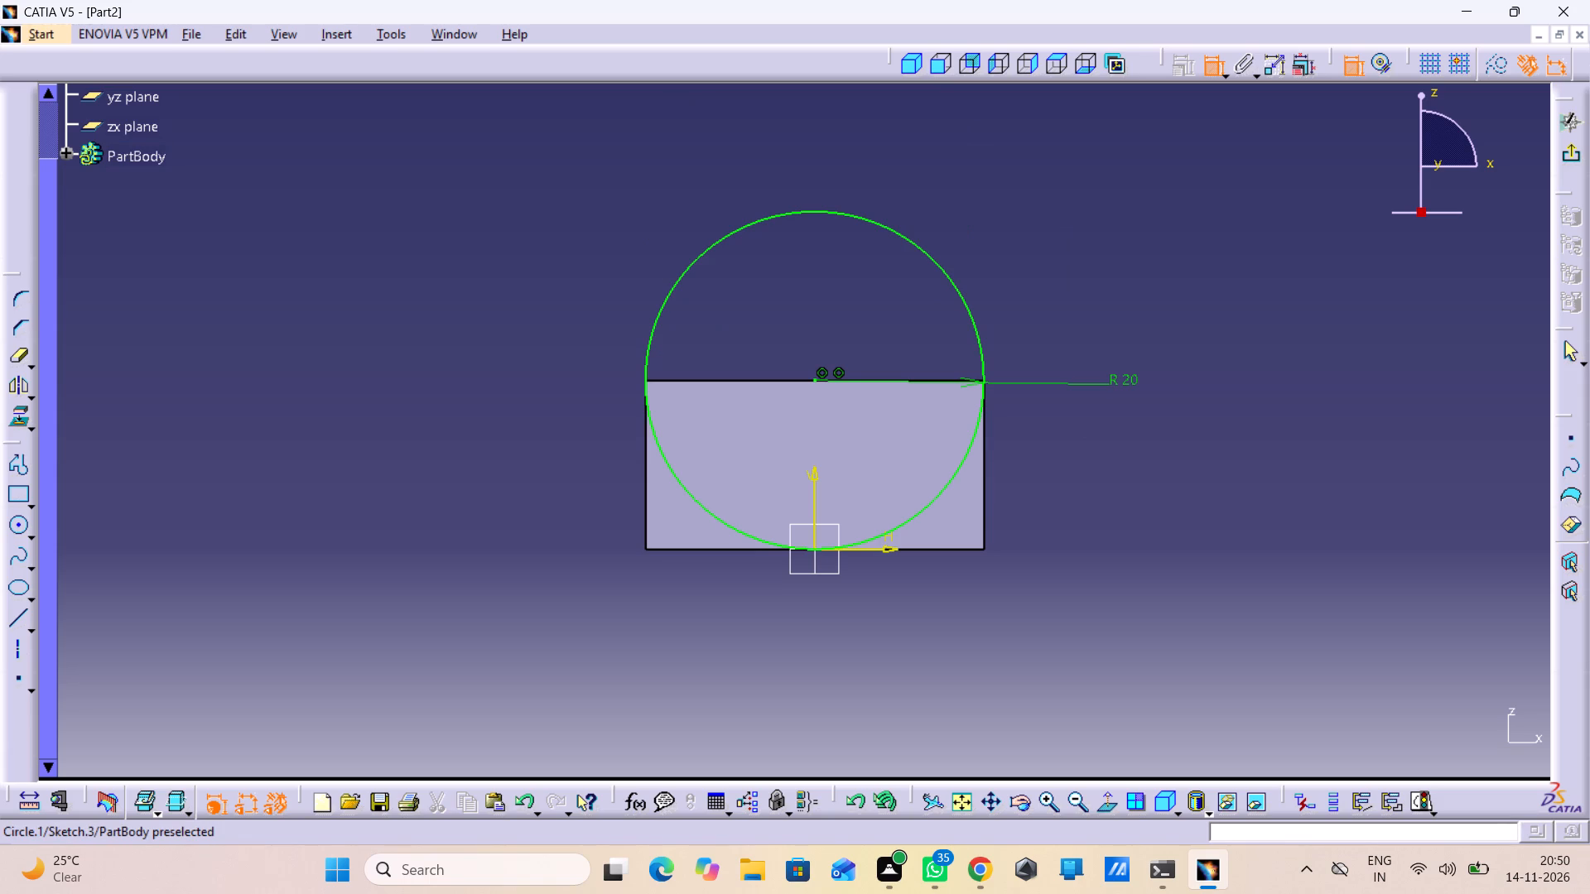
click(1565, 151)
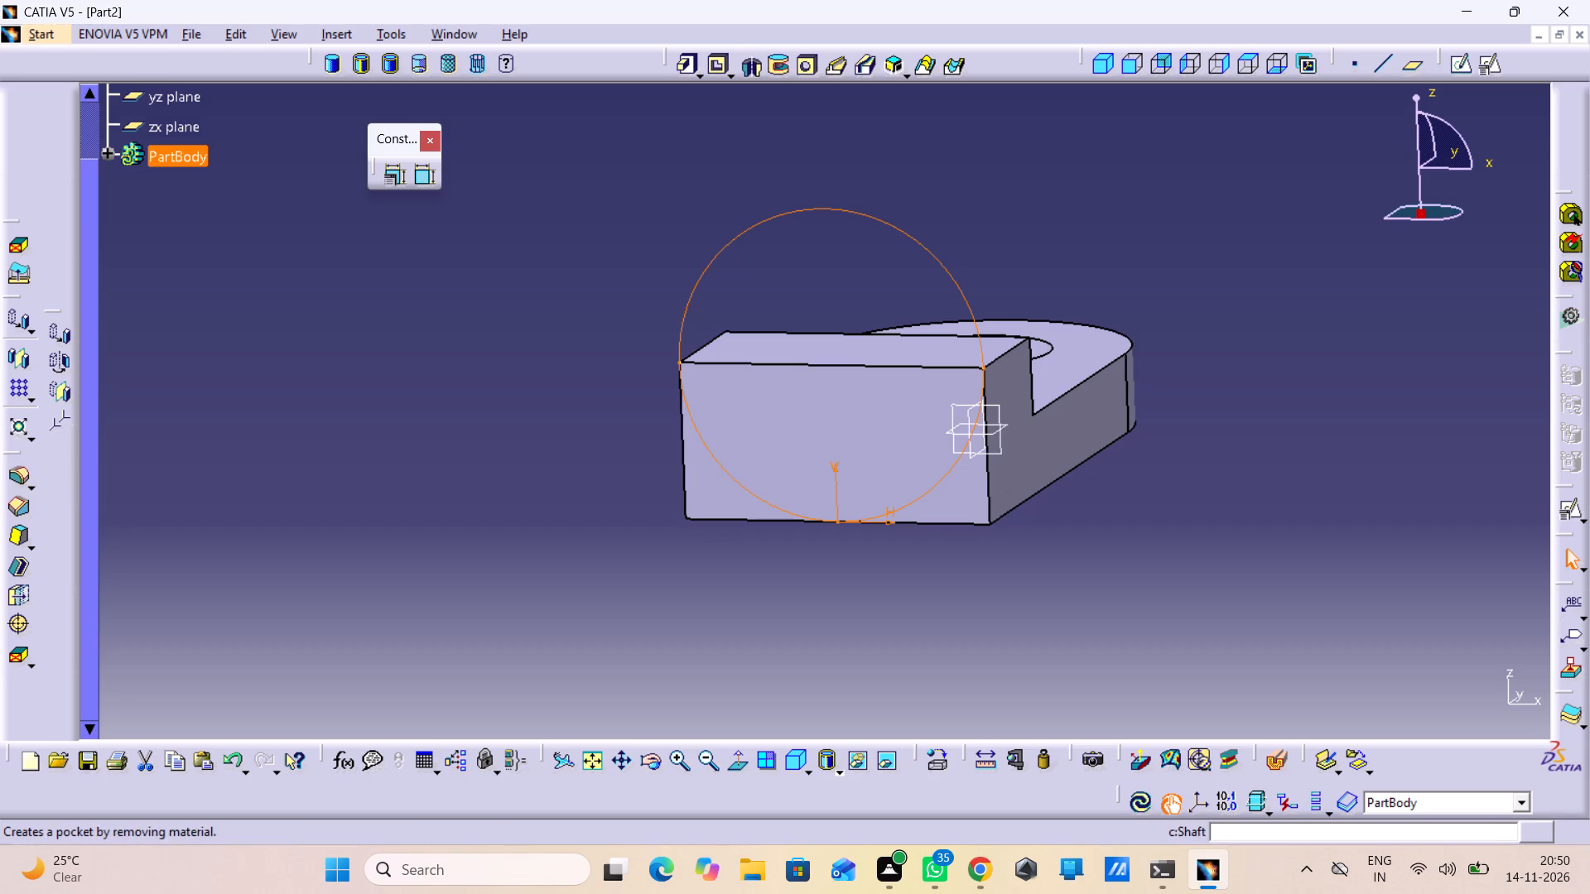
Pad the 20 mm radius circle 10 mm with the direction reversed so it extends over the block towards the plate's hole.
click(683, 66)
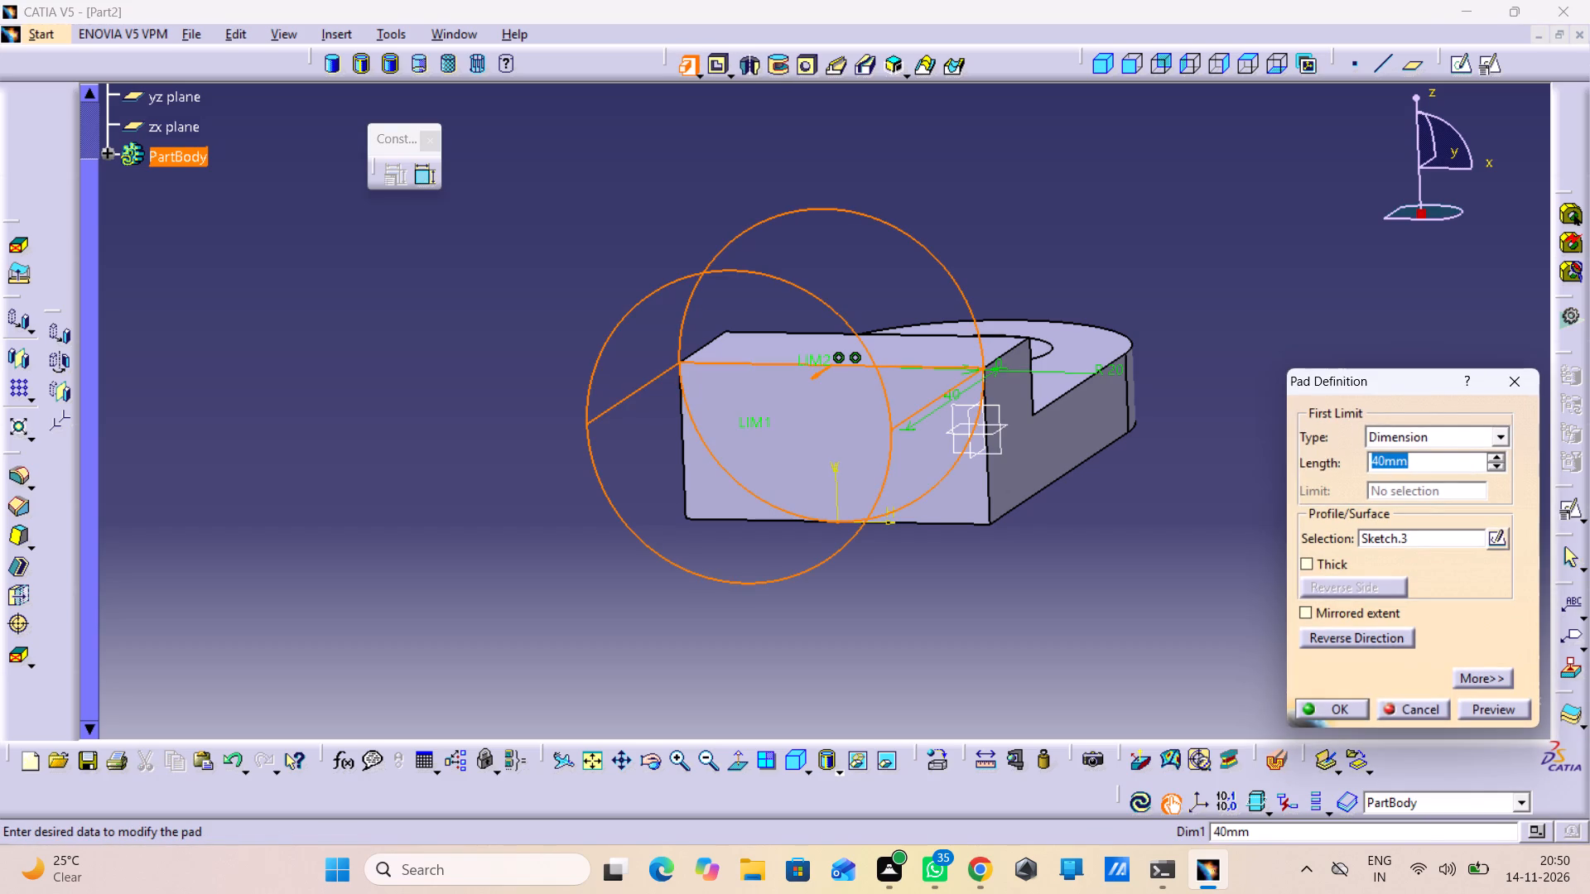
click(1354, 632)
middle_drag(1252, 580, 995, 631)
right_drag(1253, 580, 995, 631)
scroll(1178, 608, down, 1)
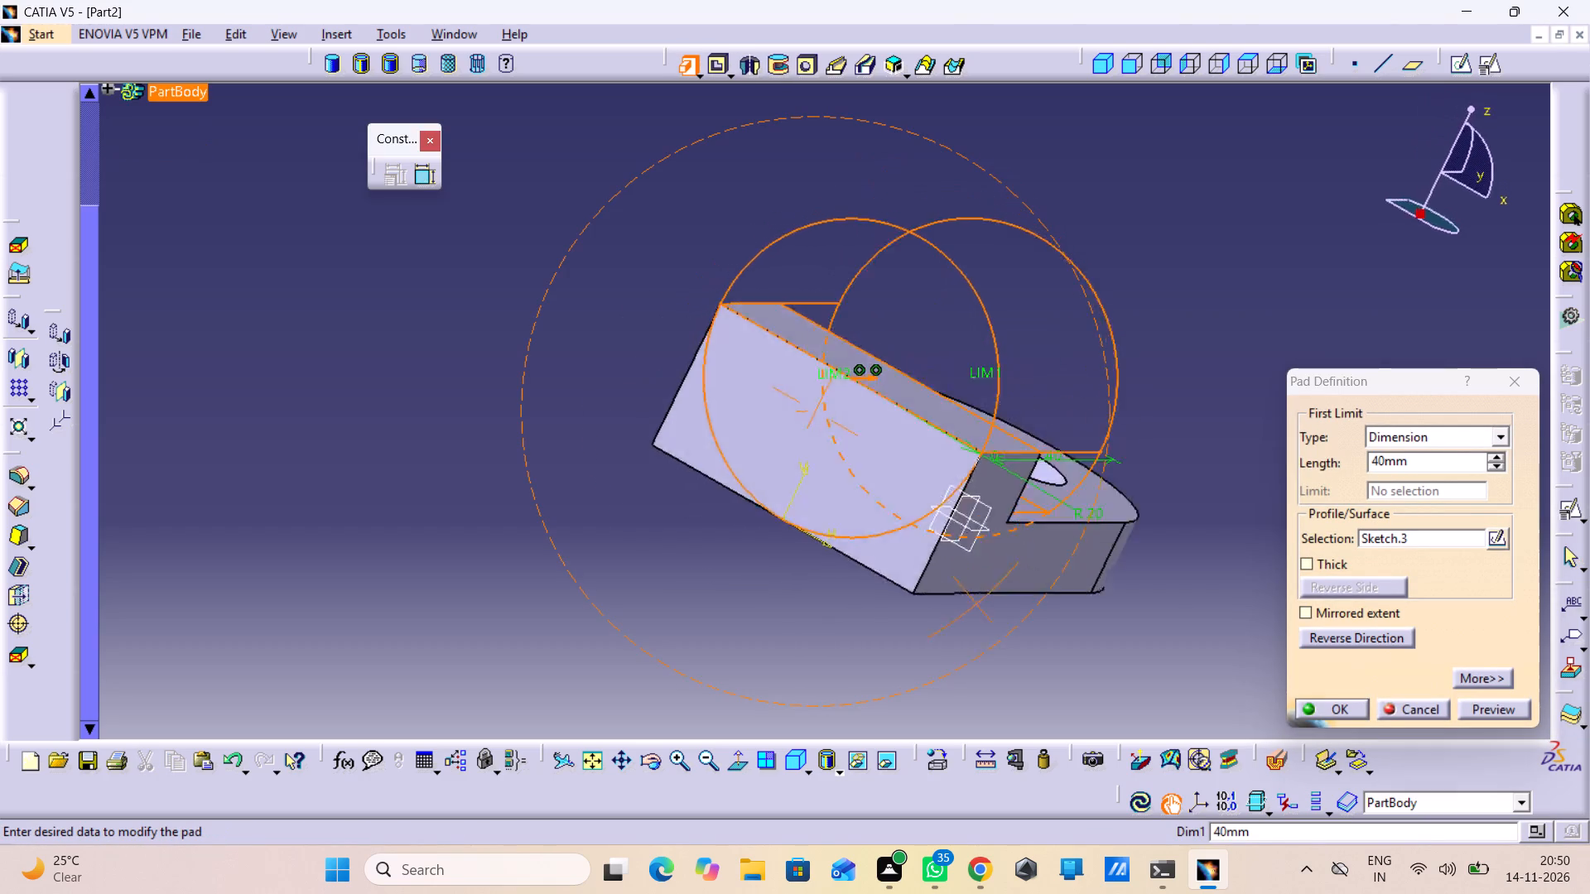
right_drag(995, 631, 915, 538)
middle_drag(995, 631, 915, 538)
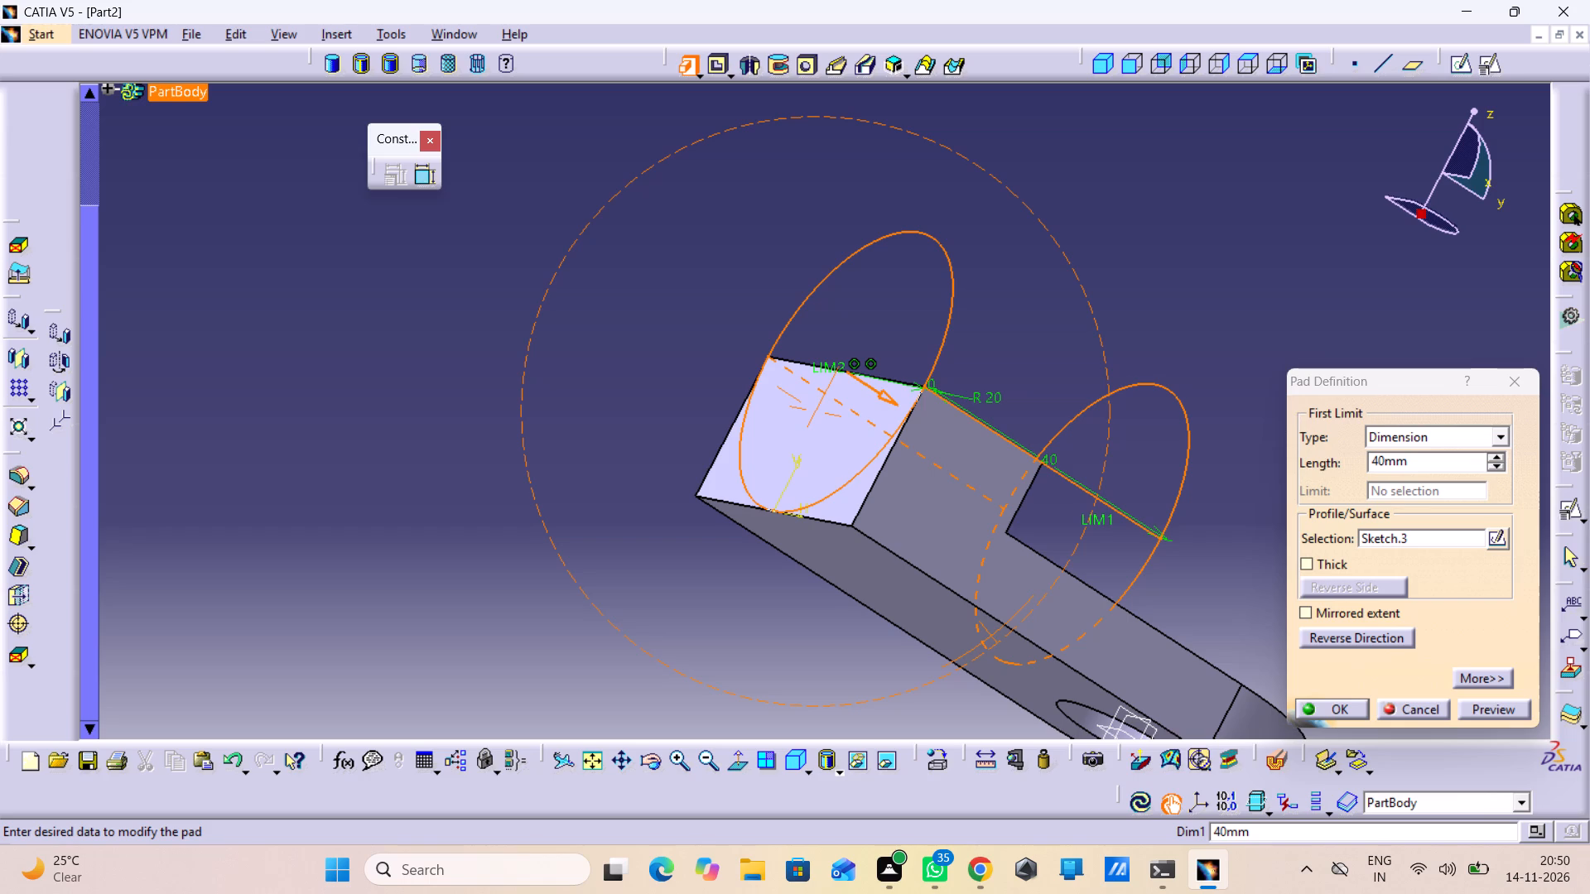
text(10)
scroll(791, 550, up, 1)
click(1477, 705)
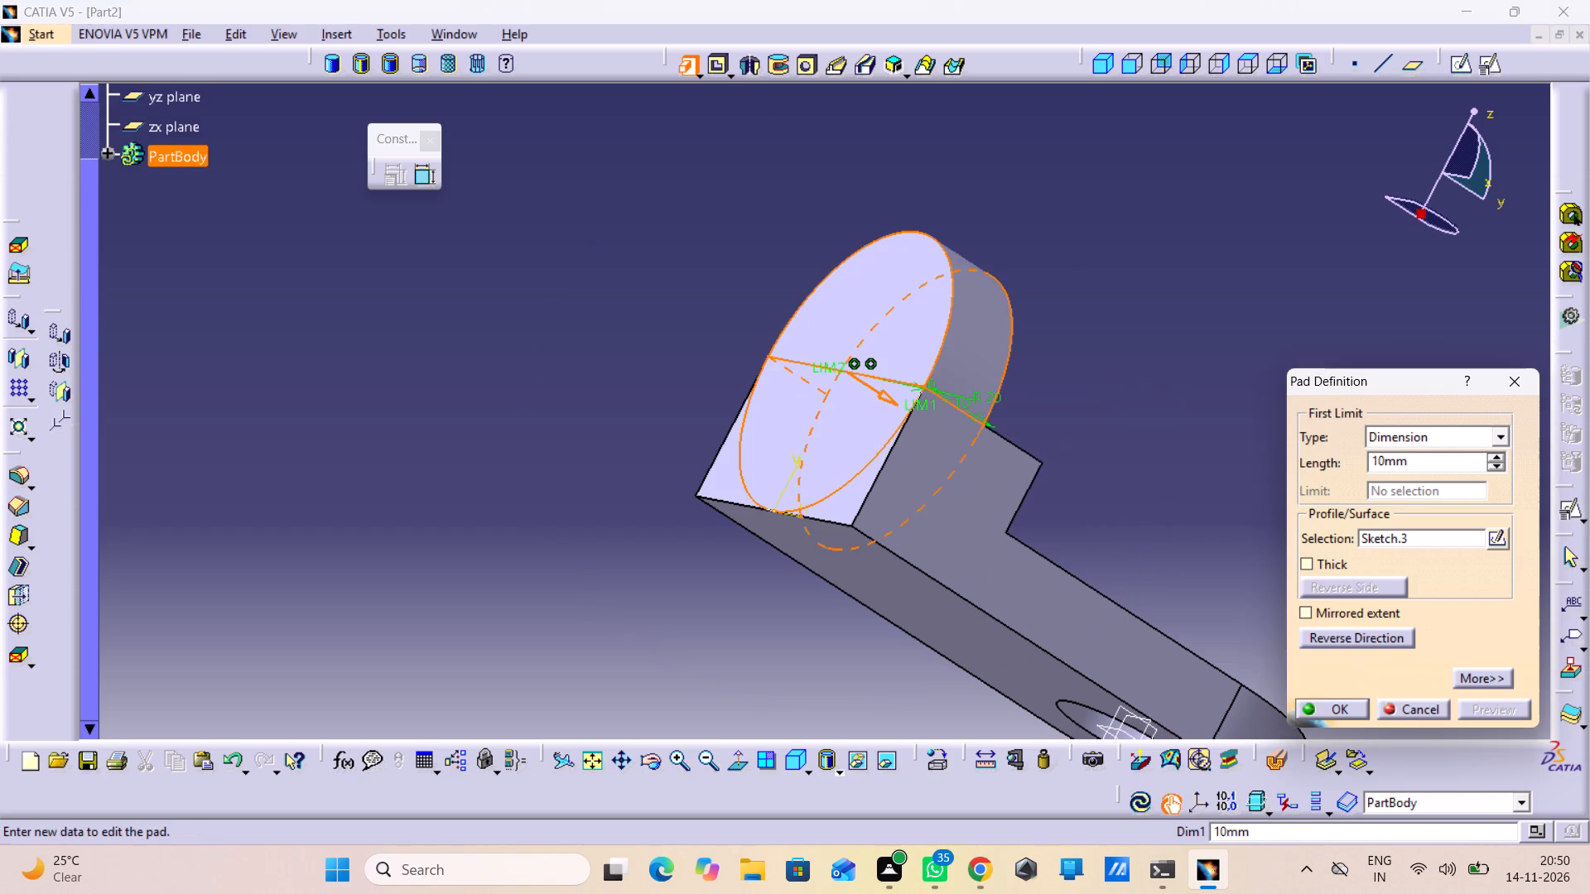
middle_drag(1176, 385, 1019, 304)
right_drag(1176, 385, 1007, 302)
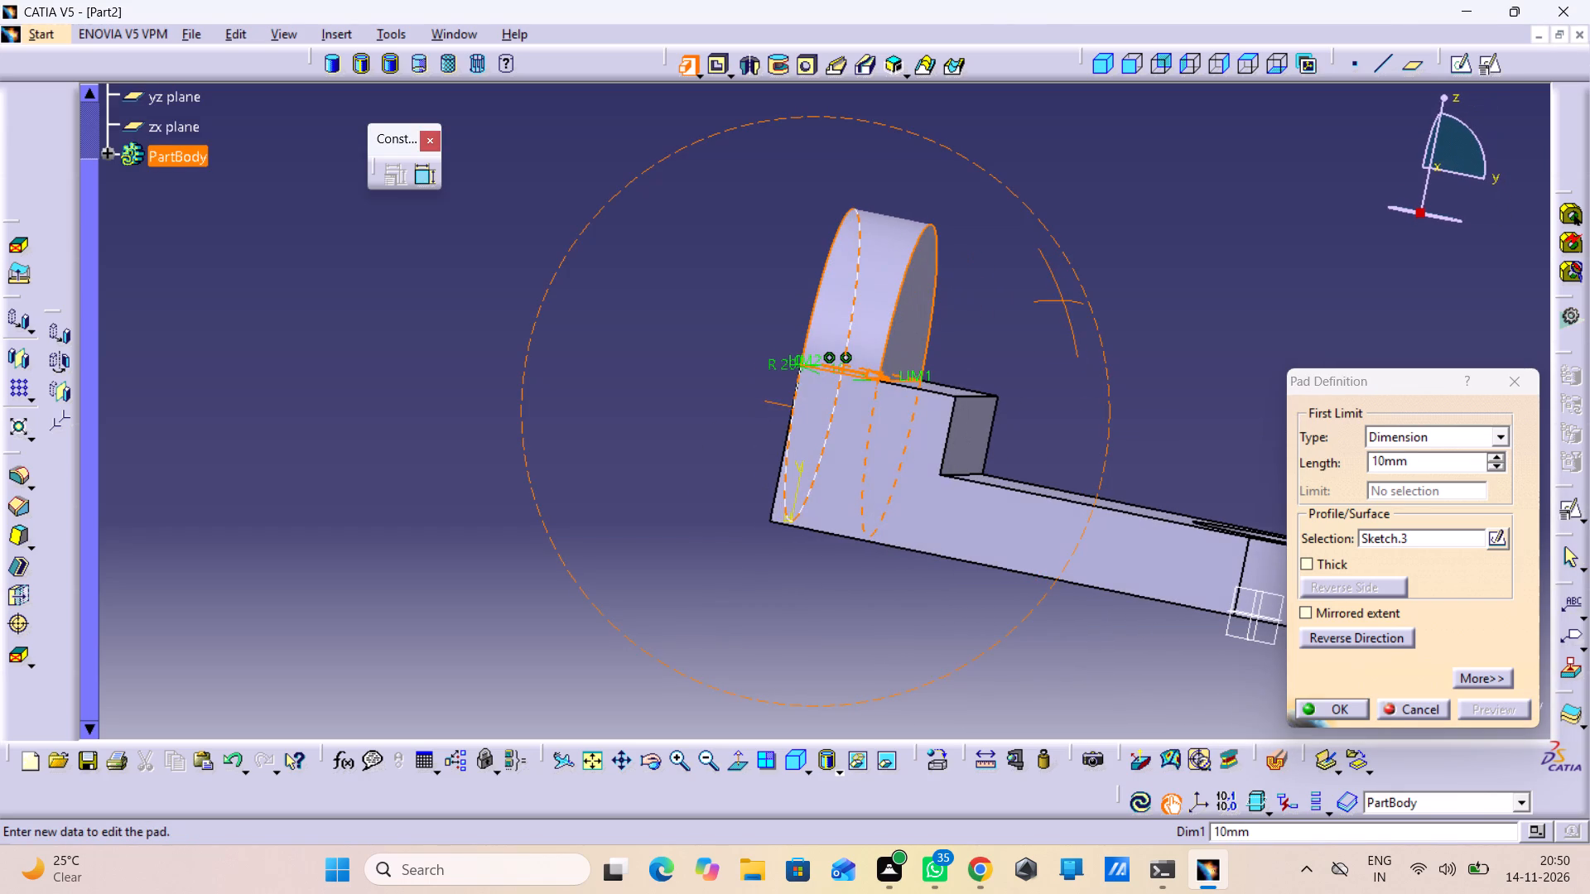
click(1327, 706)
click(895, 632)
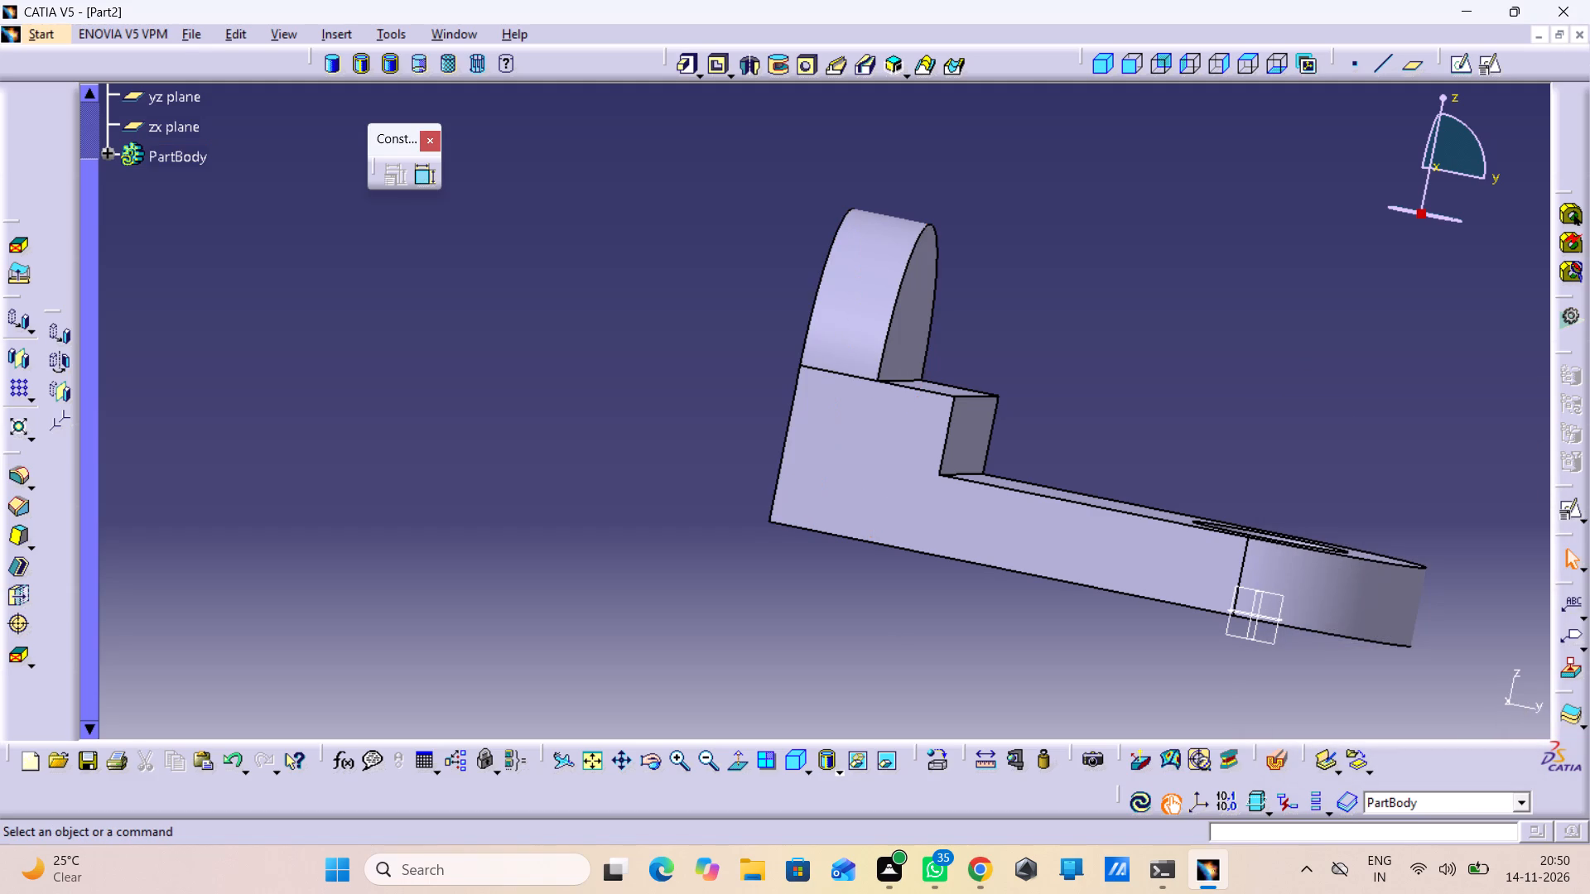
Open a positioned sketch on the round-topped outer end face with implicit origin and orientation.
middle_drag(729, 535, 1040, 589)
right_drag(729, 535, 1040, 589)
middle_drag(809, 598, 860, 512)
right_drag(809, 598, 860, 512)
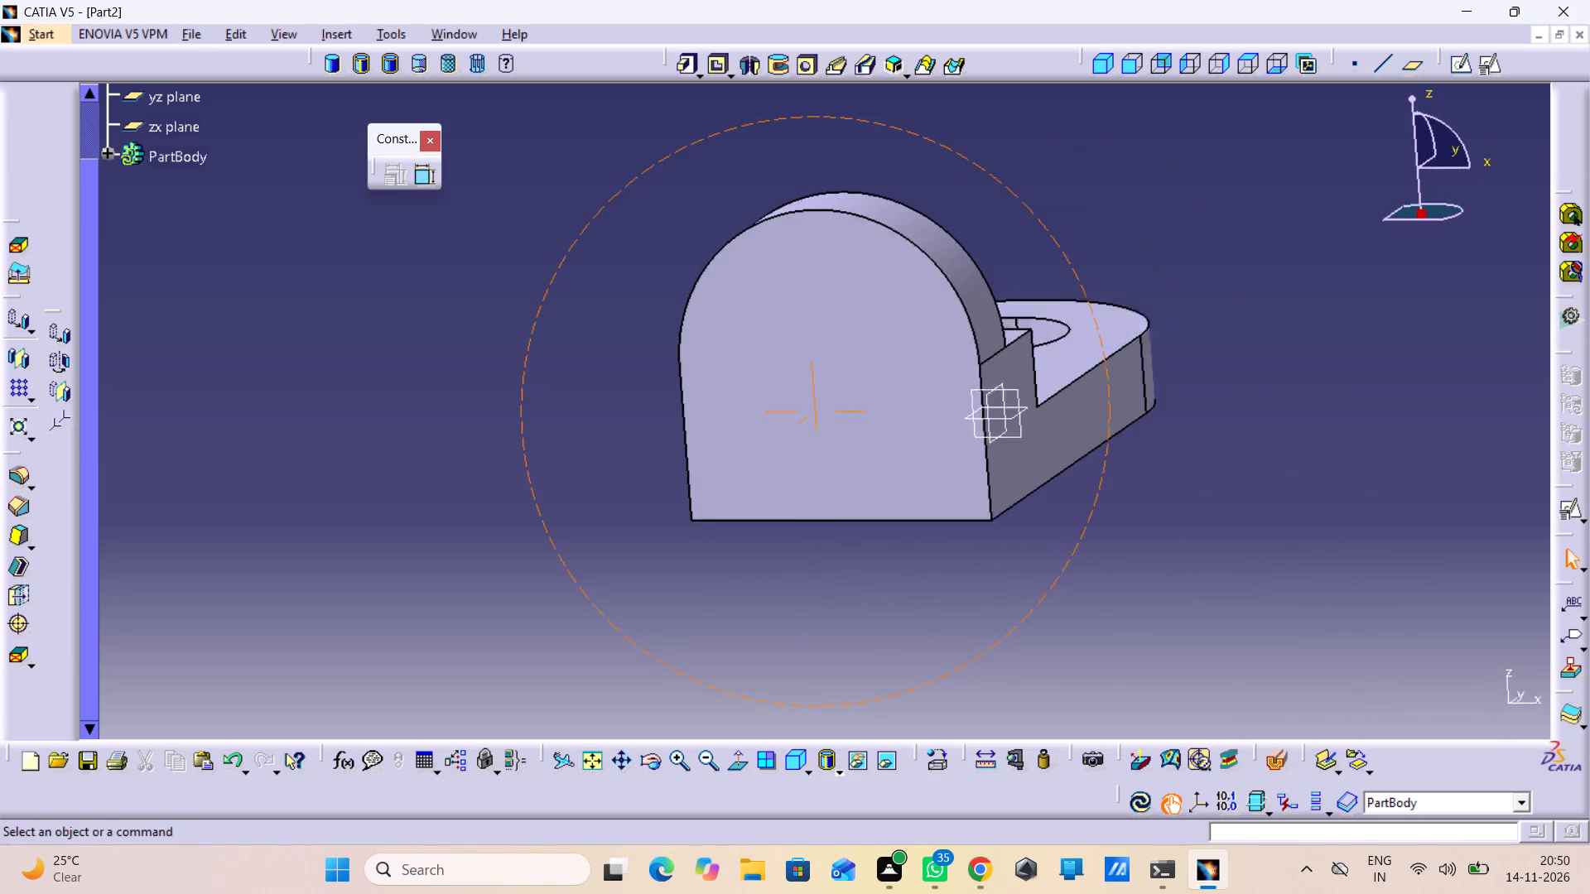
right_drag(860, 512, 889, 495)
middle_drag(860, 512, 890, 495)
click(836, 354)
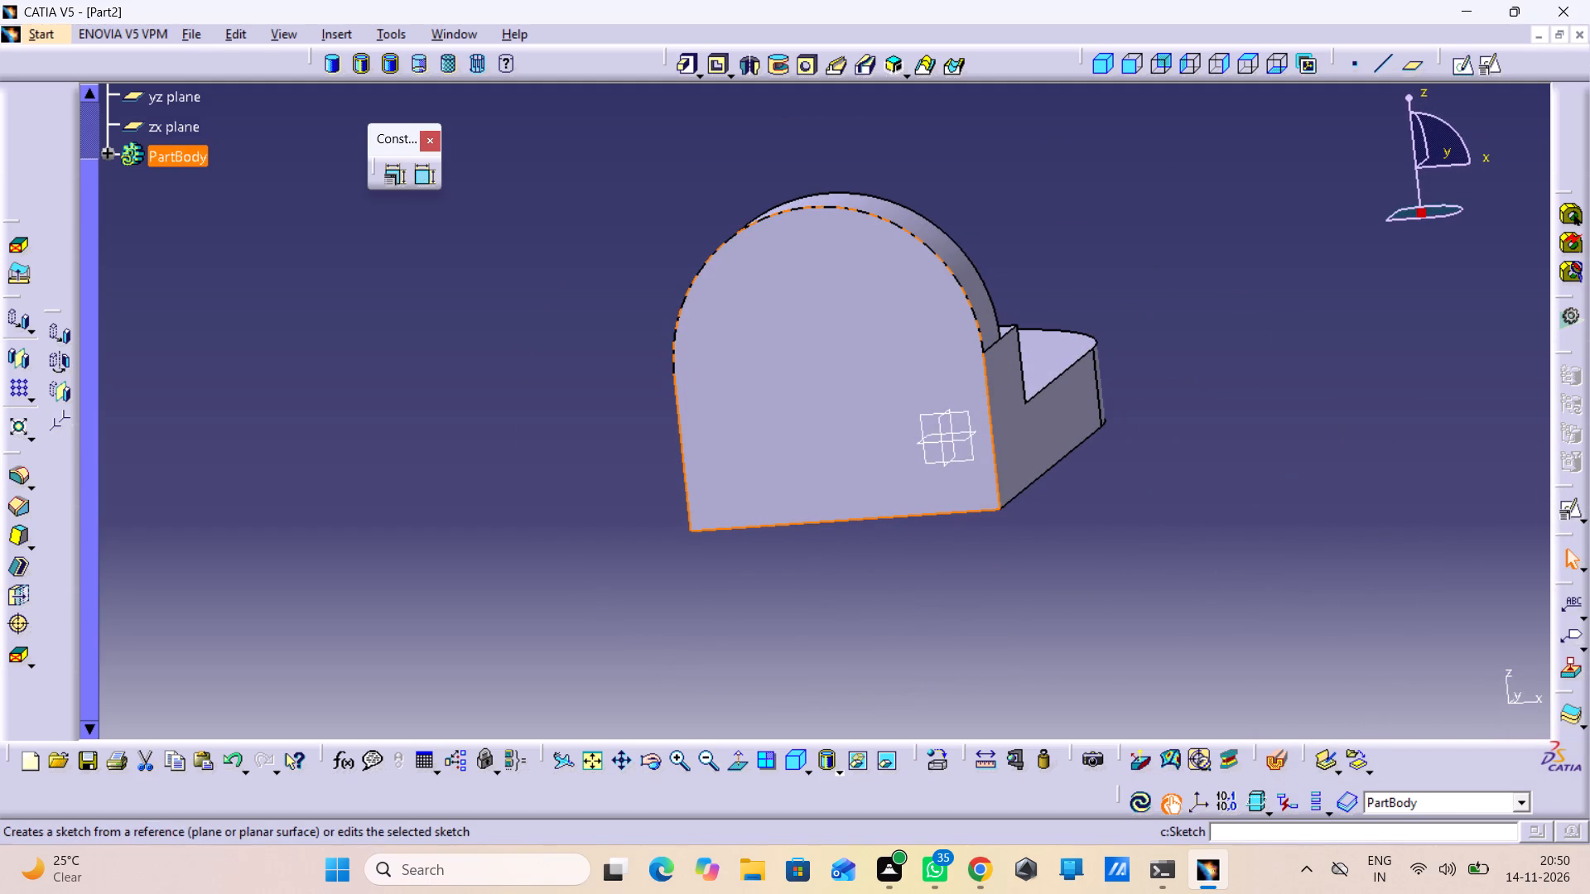
click(1491, 56)
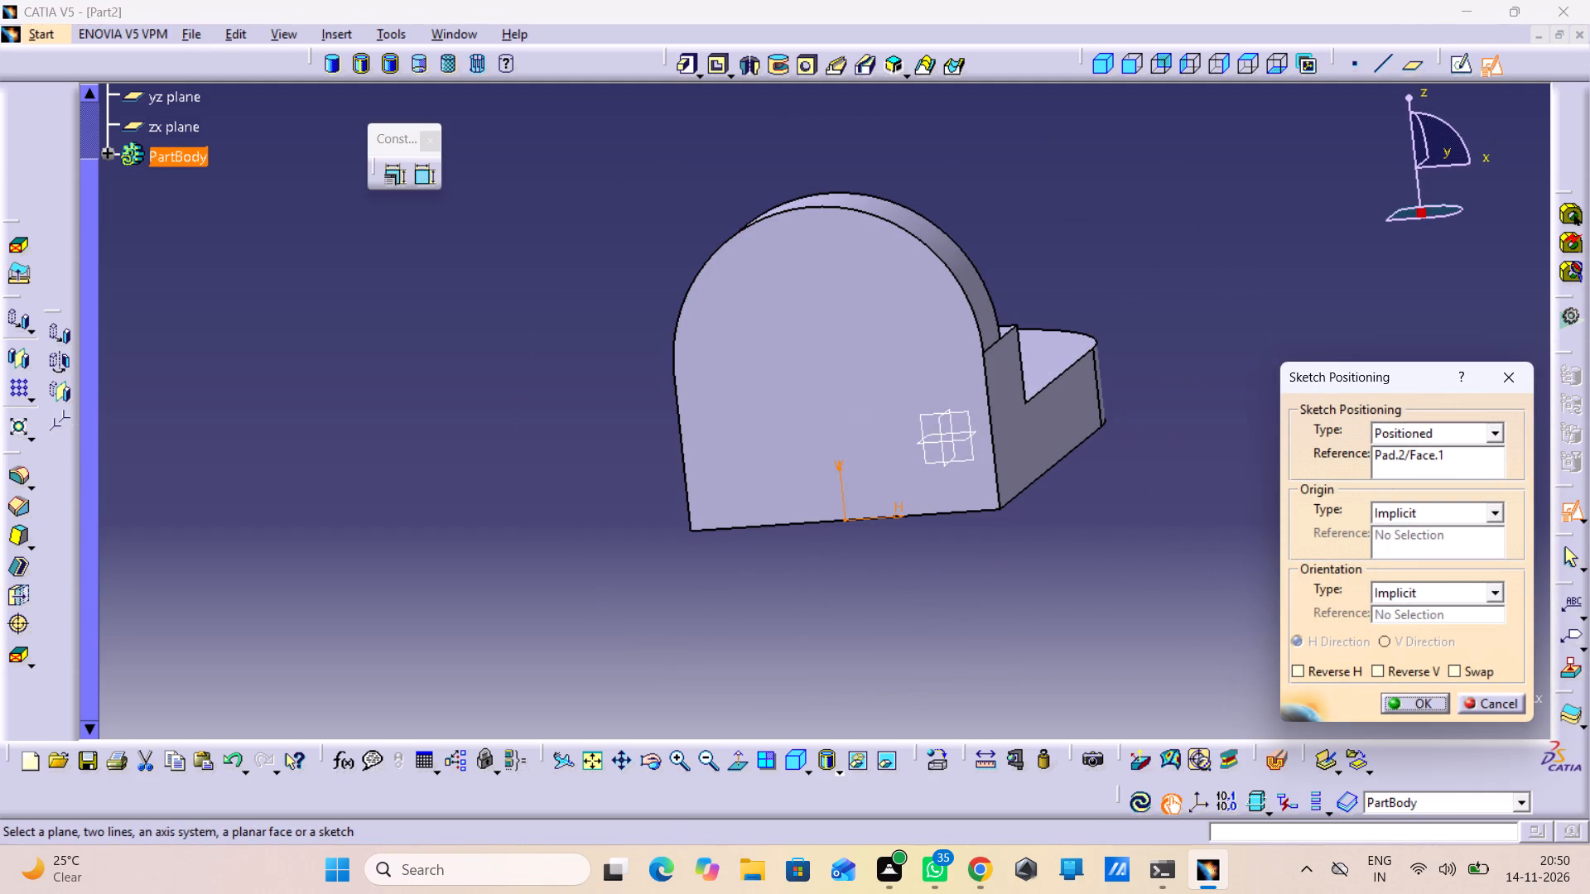
click(1419, 701)
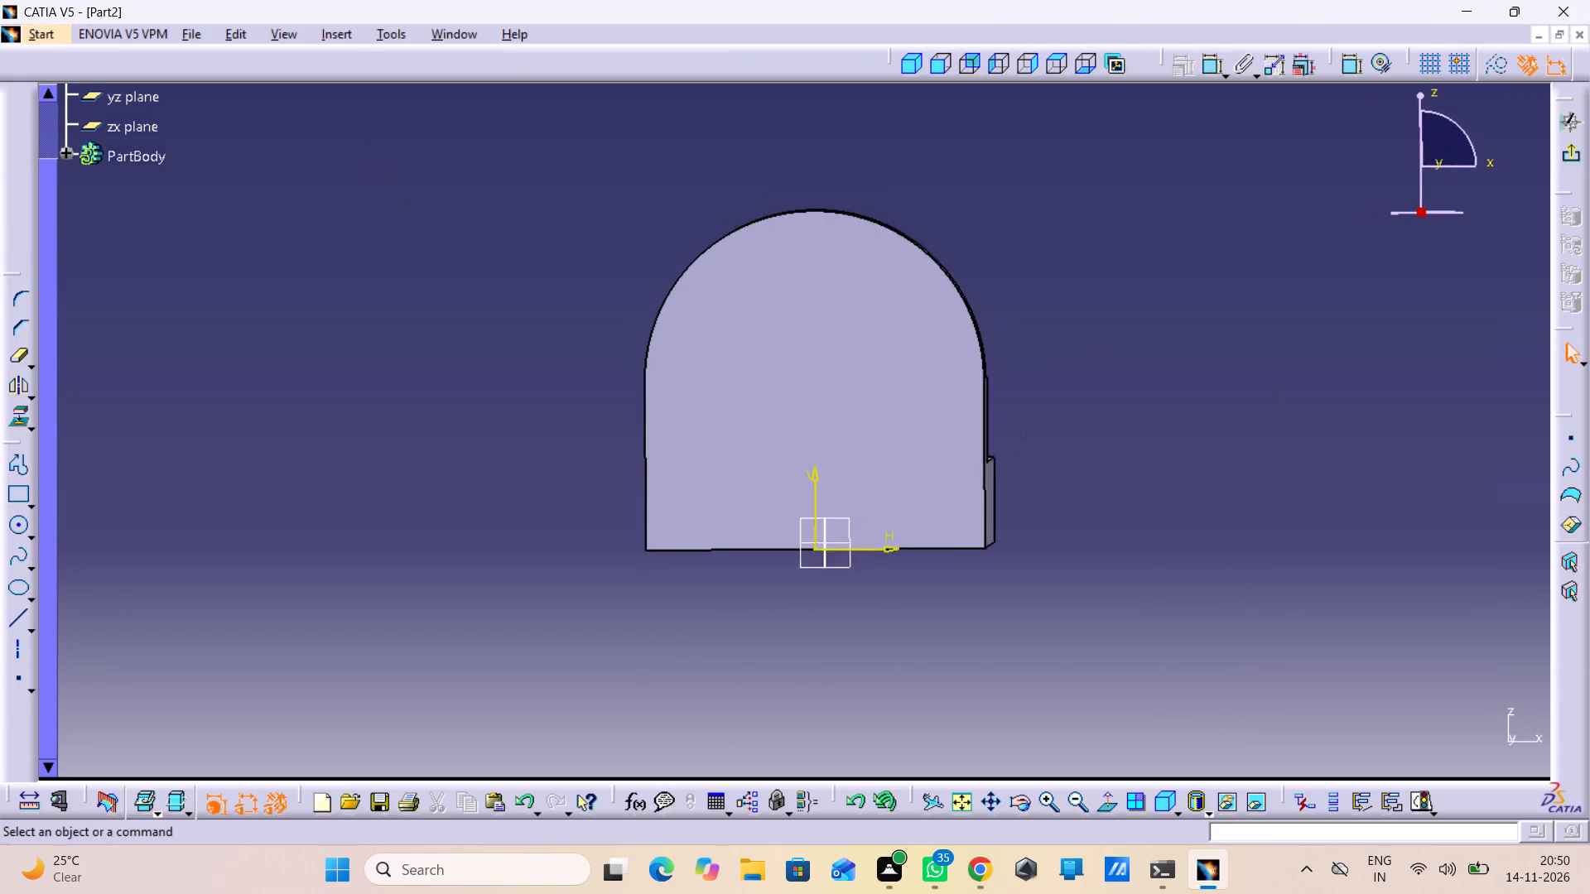
Sketch a circle of about 9 mm radius in the upper part of the end face, centred on the vertical axis.
click(12, 525)
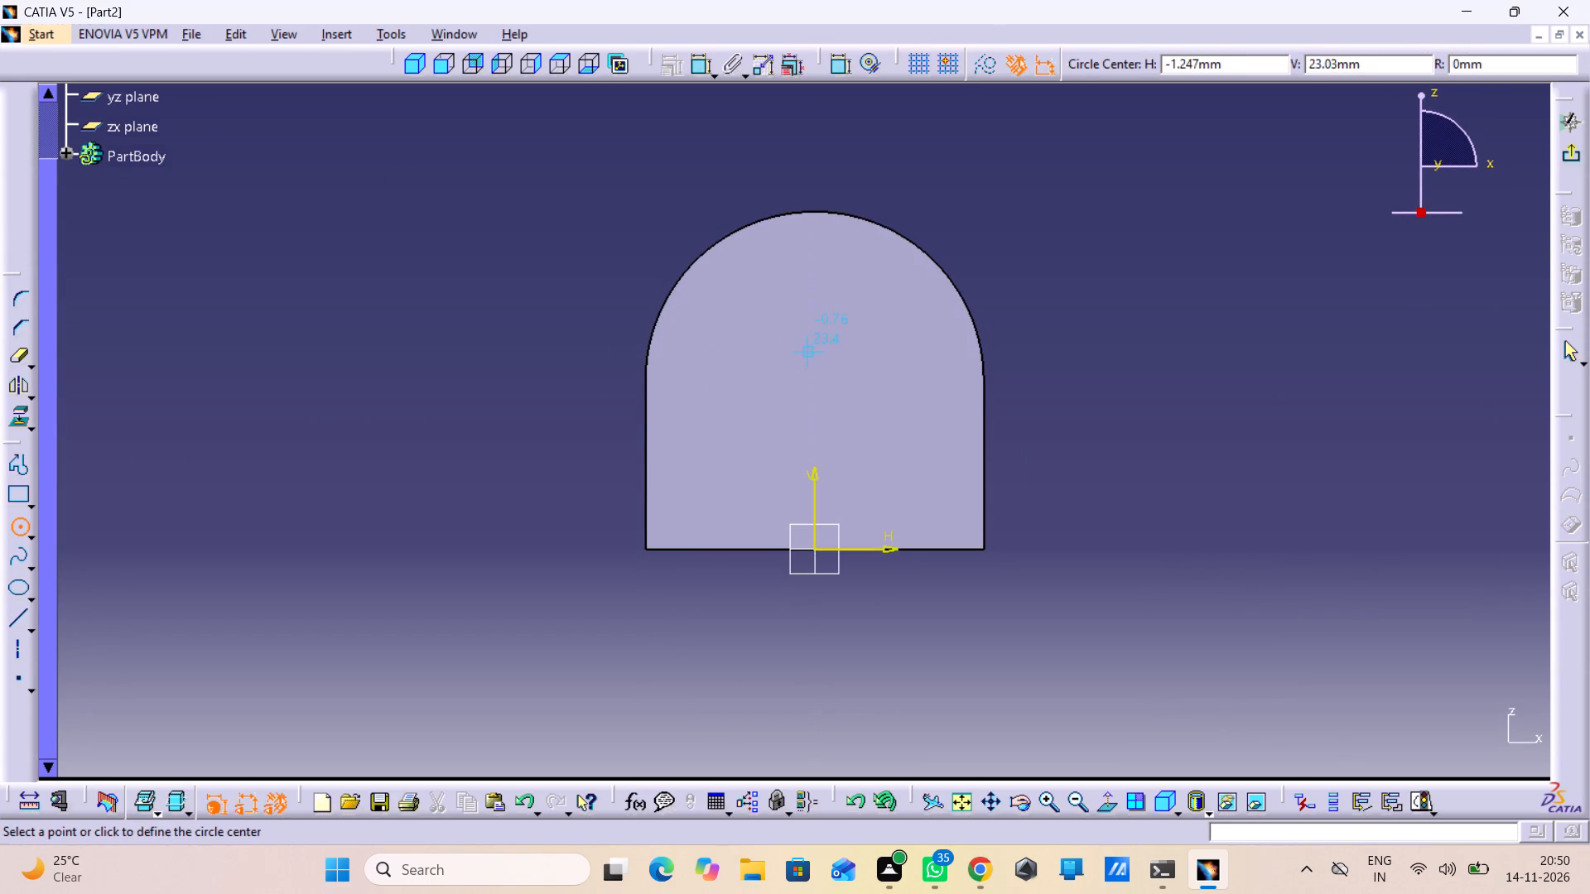
click(814, 349)
click(819, 428)
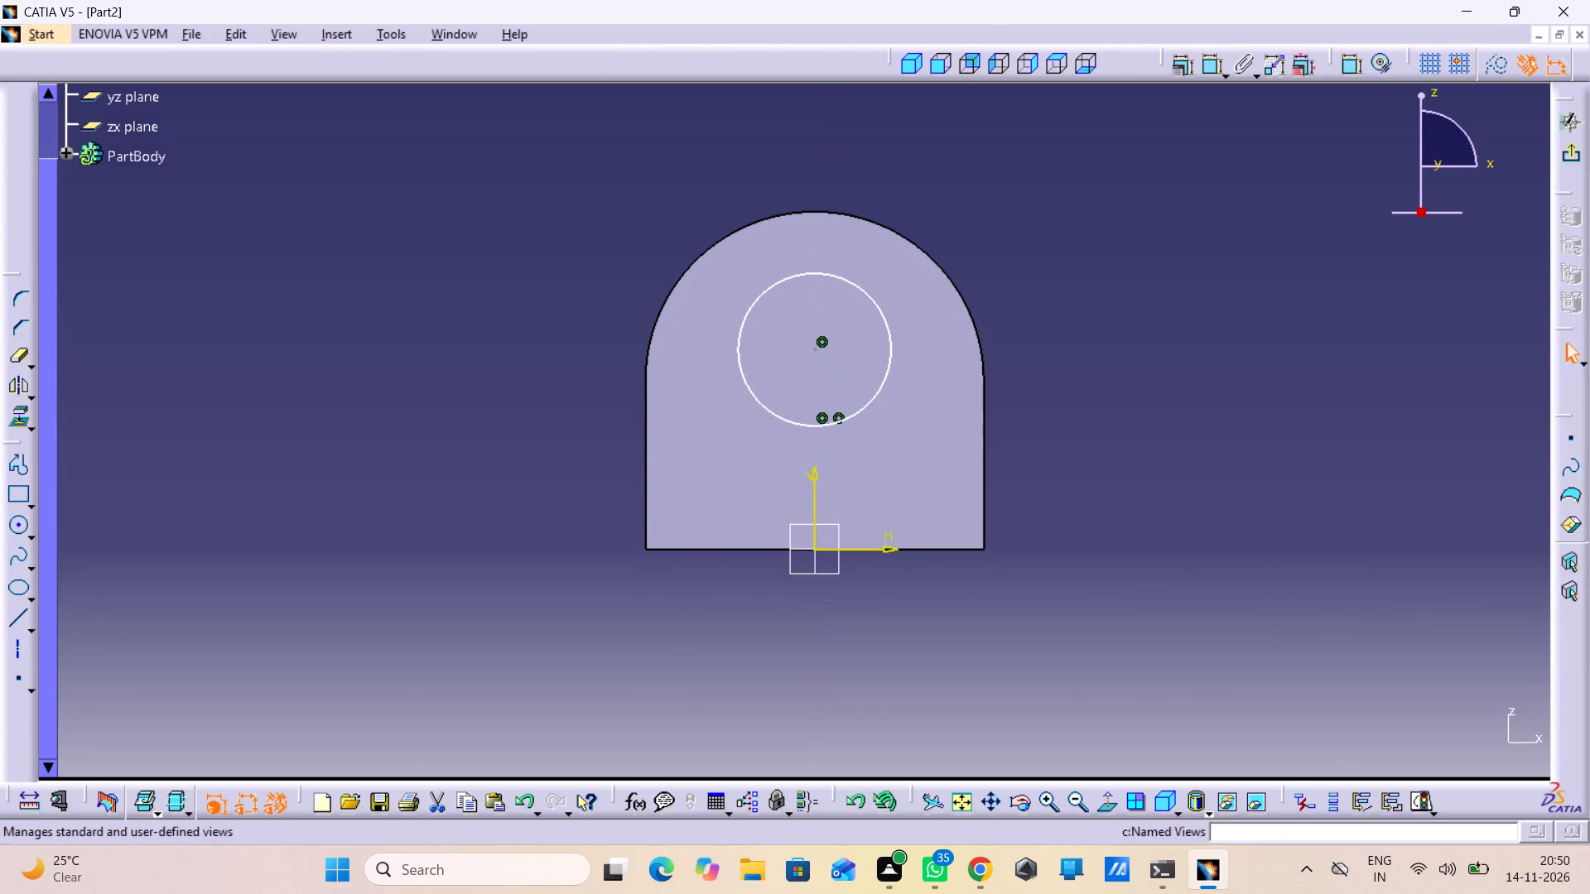
Constrain the new circle's radius to 10 mm.
double_click(1350, 66)
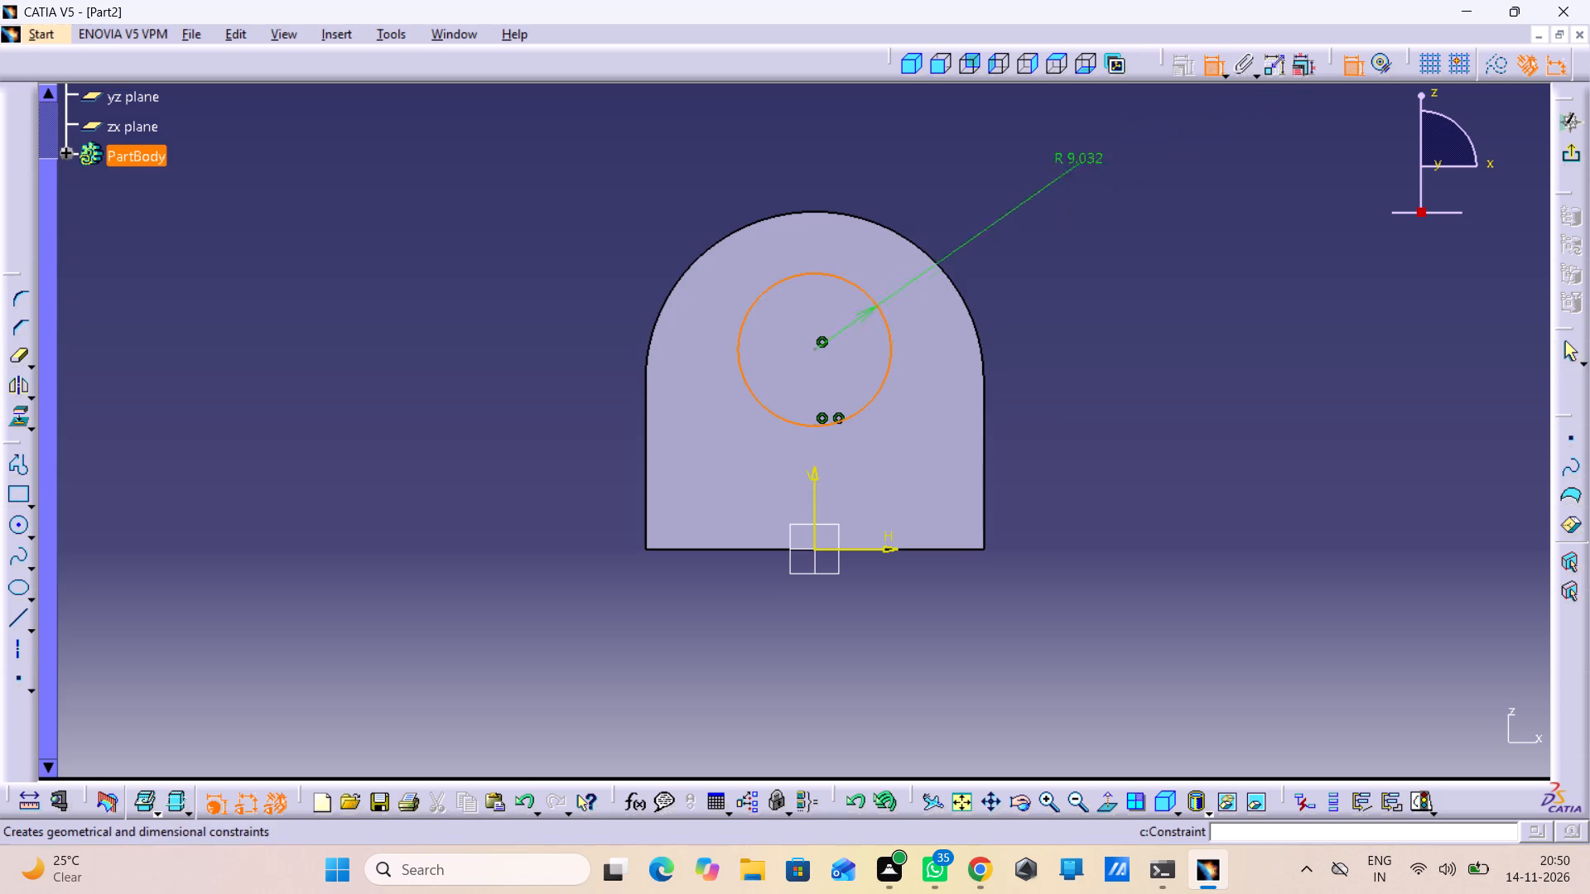
click(953, 197)
double_click(961, 179)
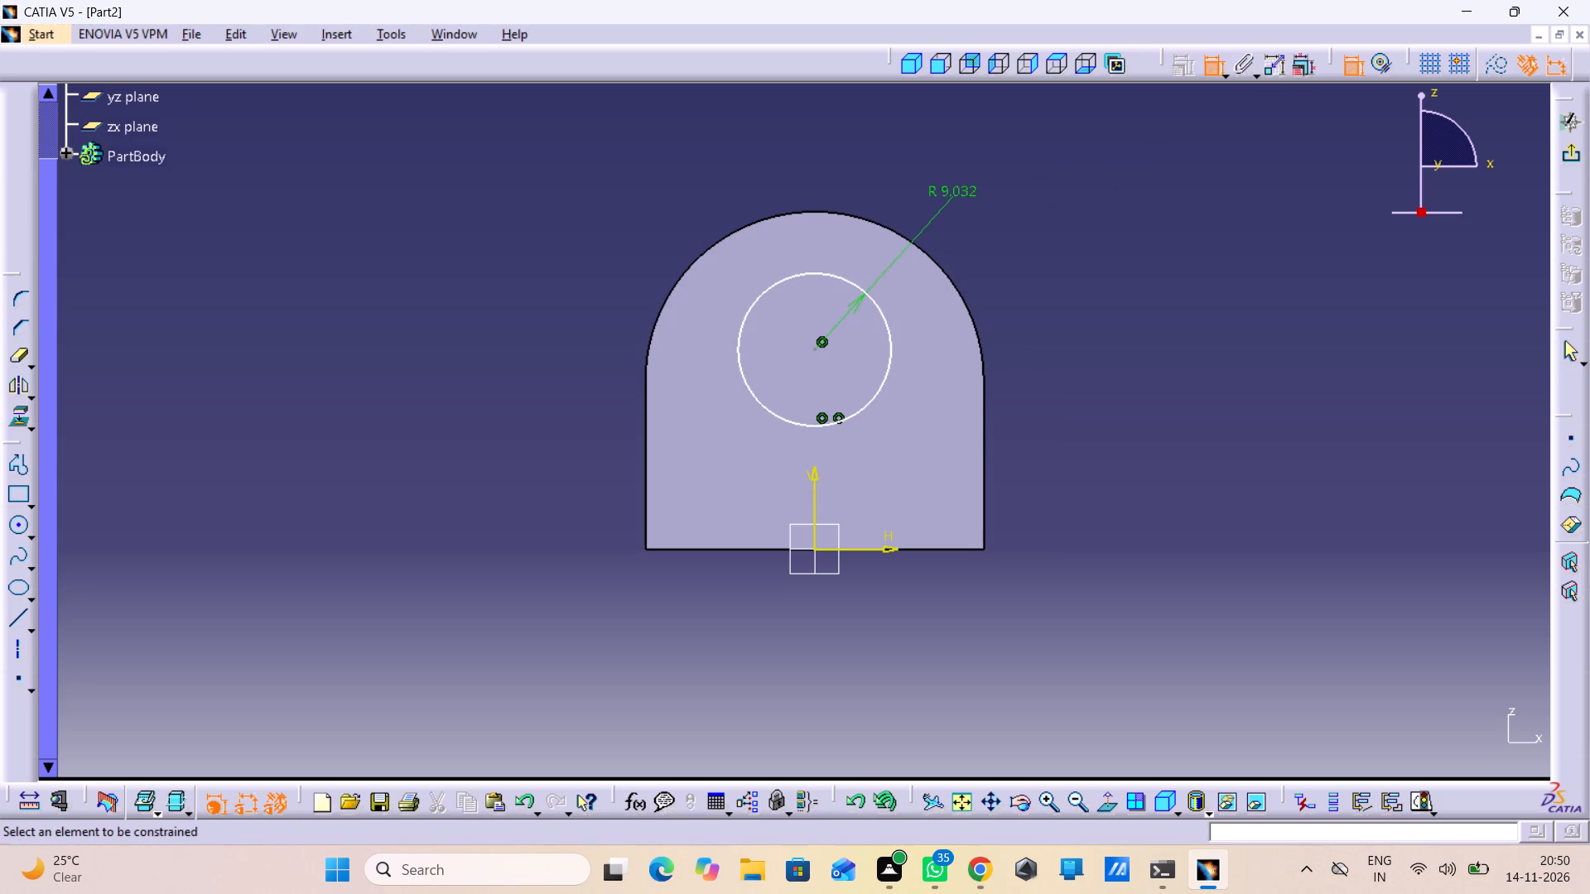
key(1)
key(0)
click(955, 193)
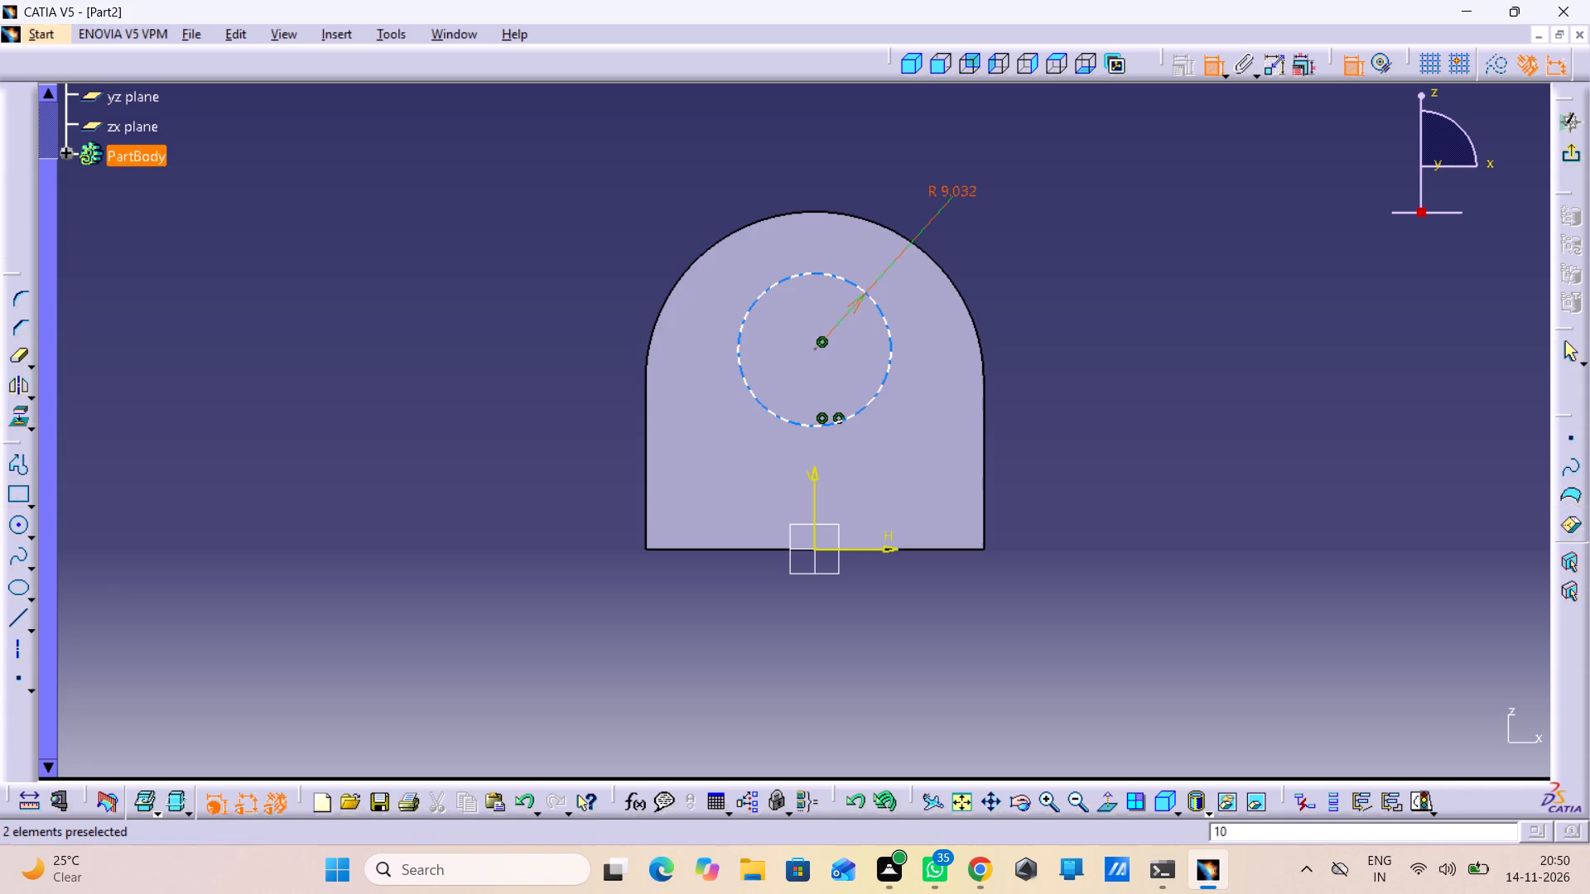
double_click(955, 193)
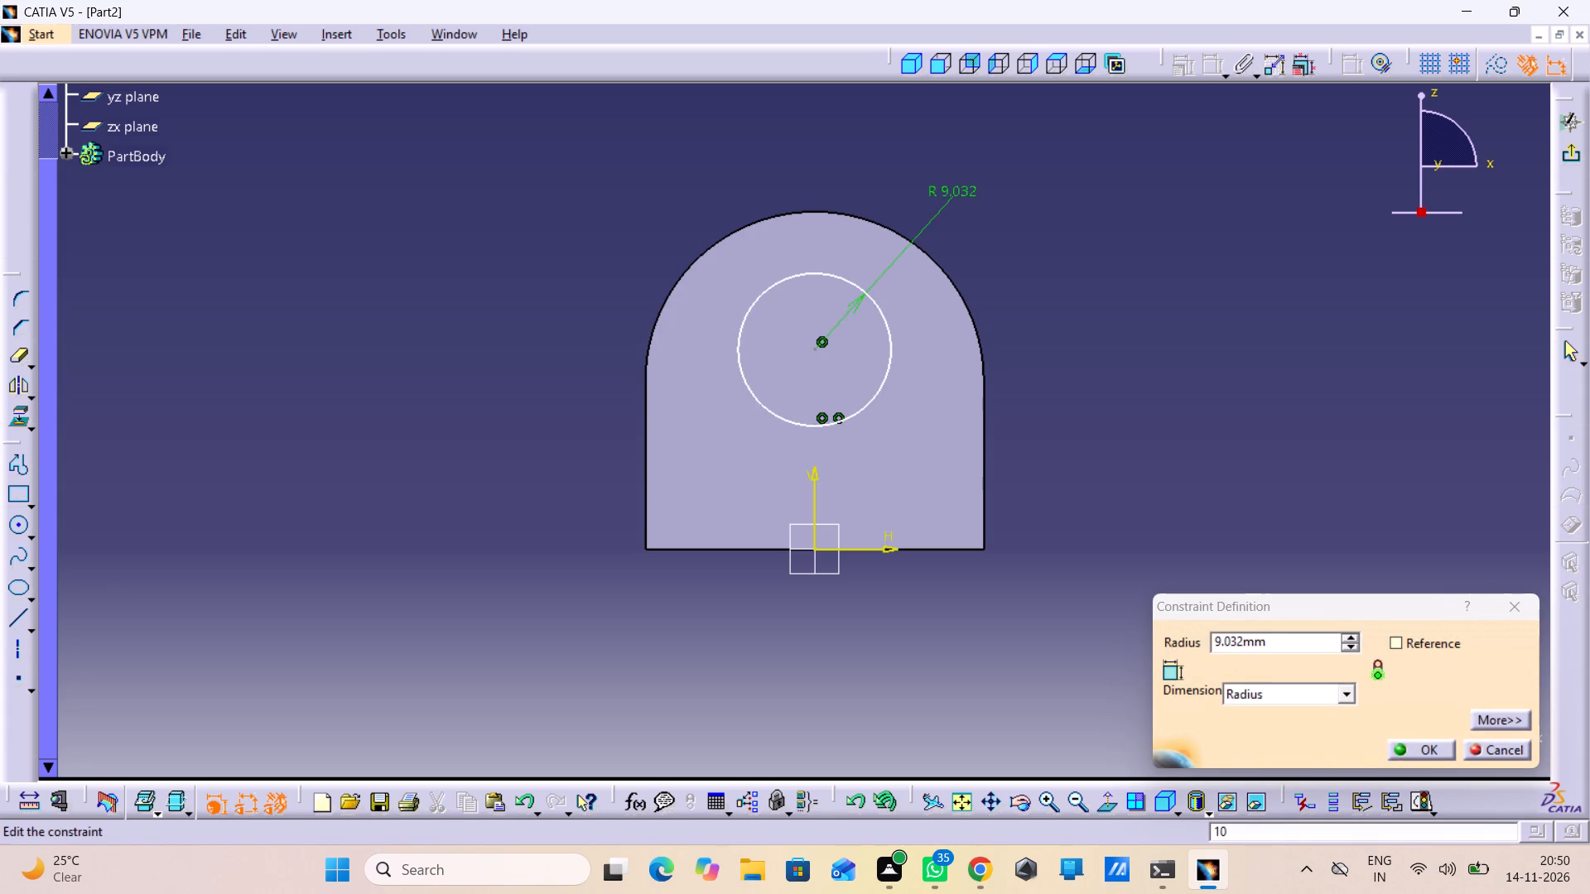
drag(1280, 642, 1055, 645)
text(10)
drag(1433, 751, 1424, 748)
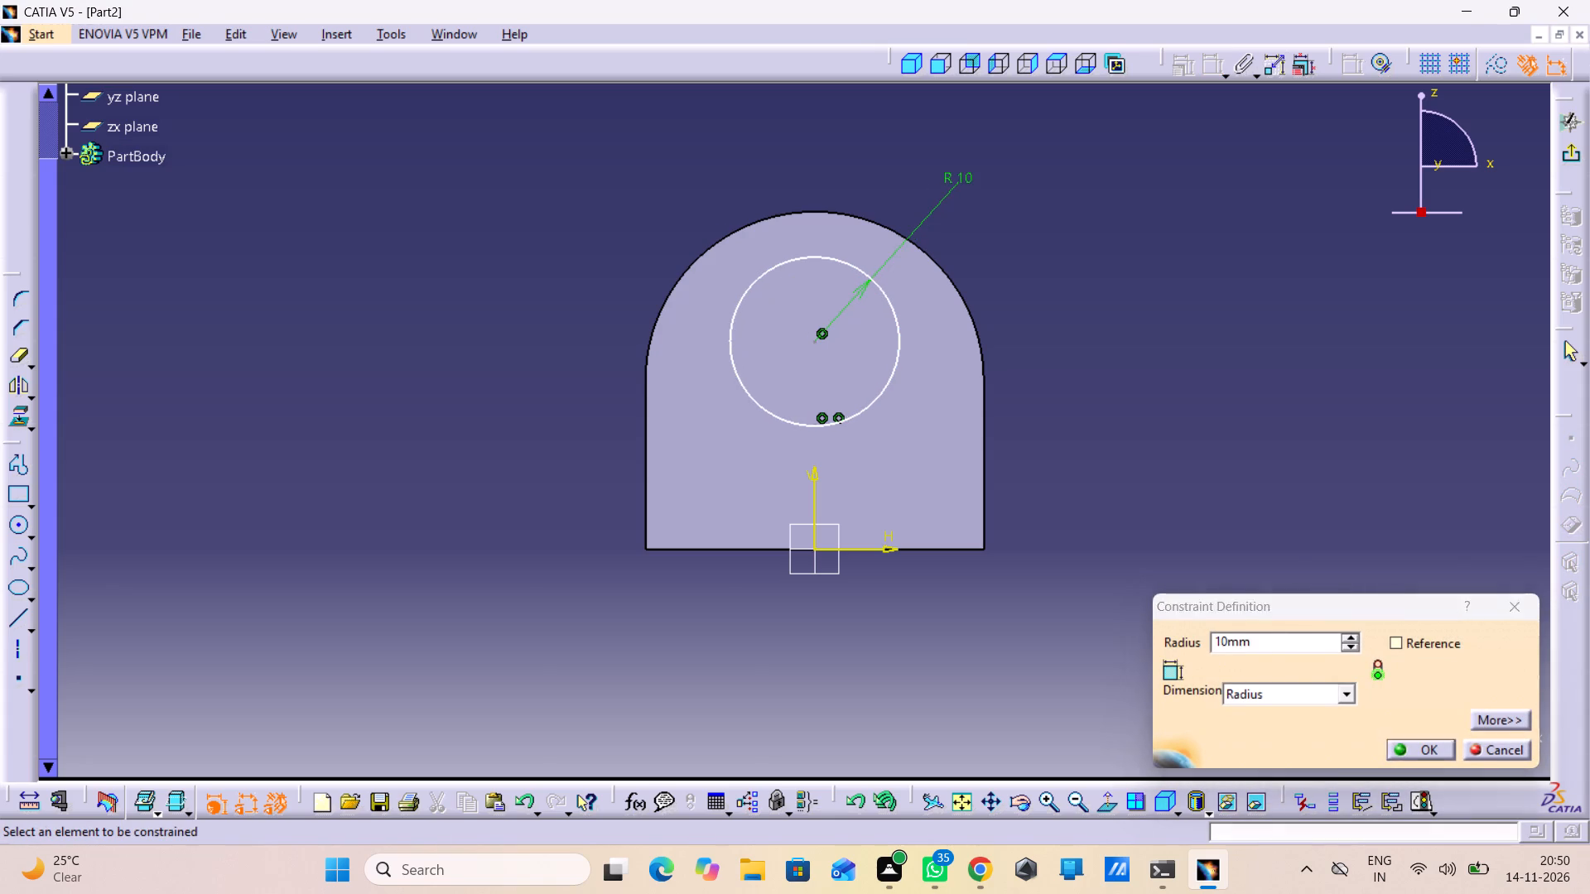
Make the 10 mm radius circle concentric with the end face's rounded upper edge and exit the sketch.
drag(889, 296, 913, 291)
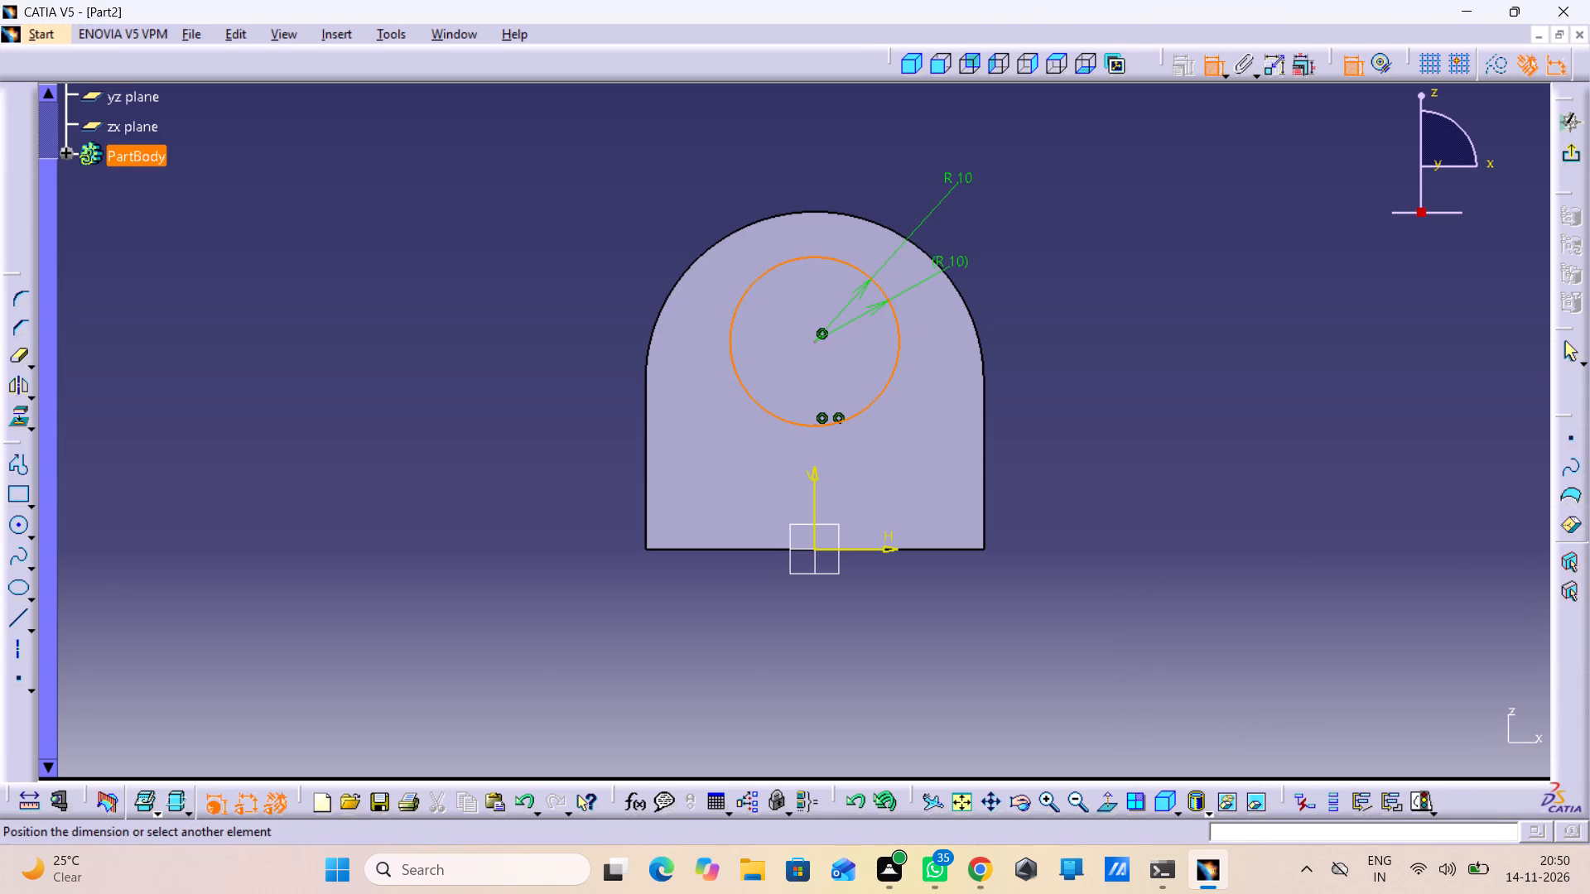
click(949, 273)
right_click(1042, 257)
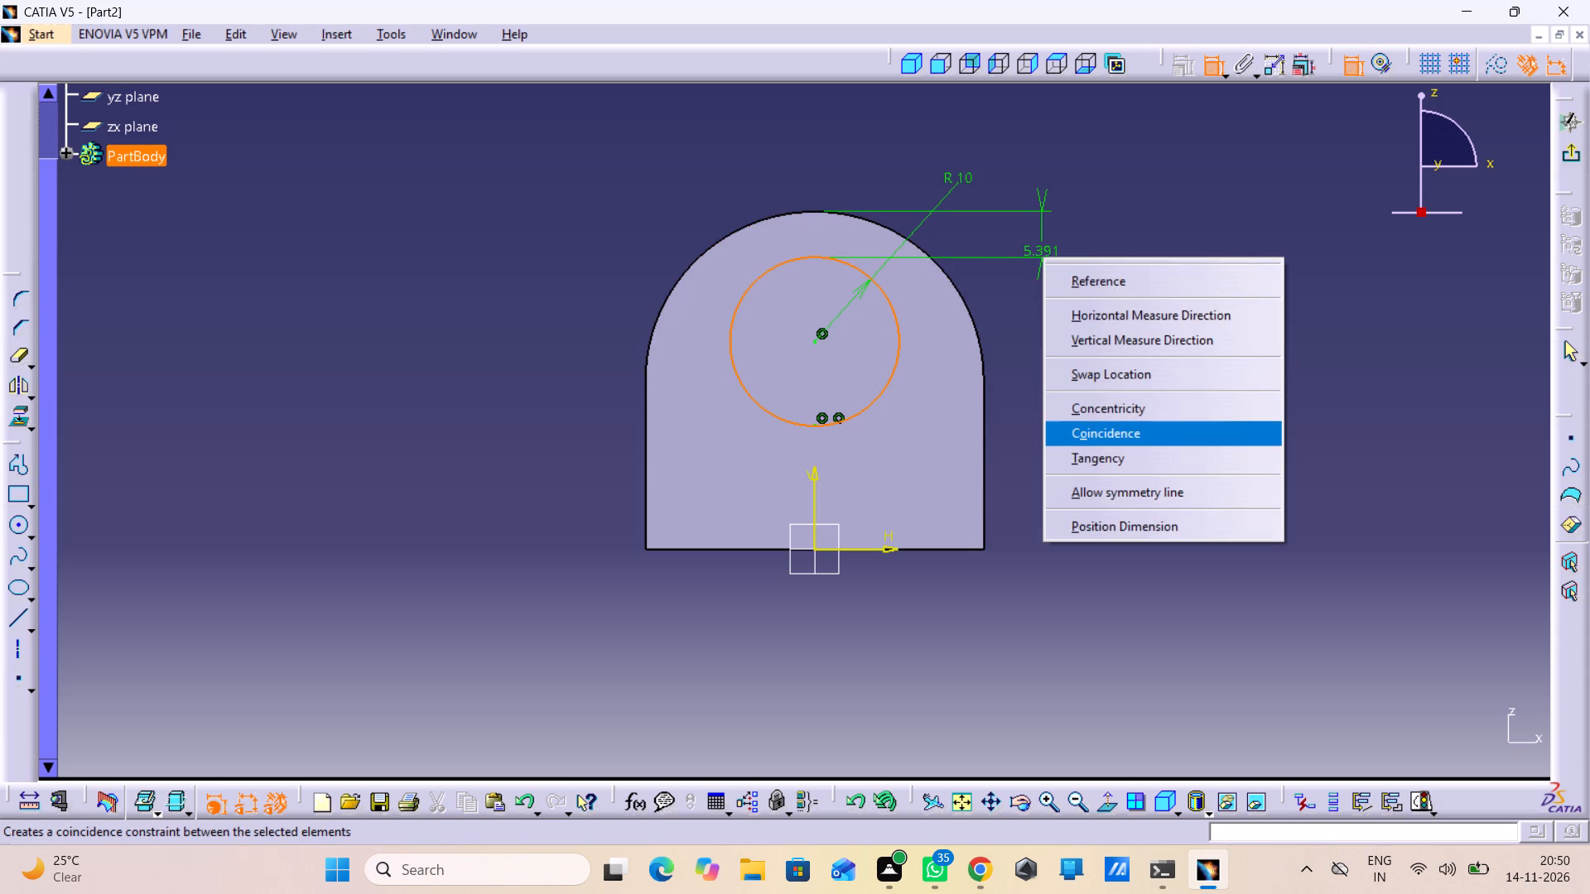
click(1119, 415)
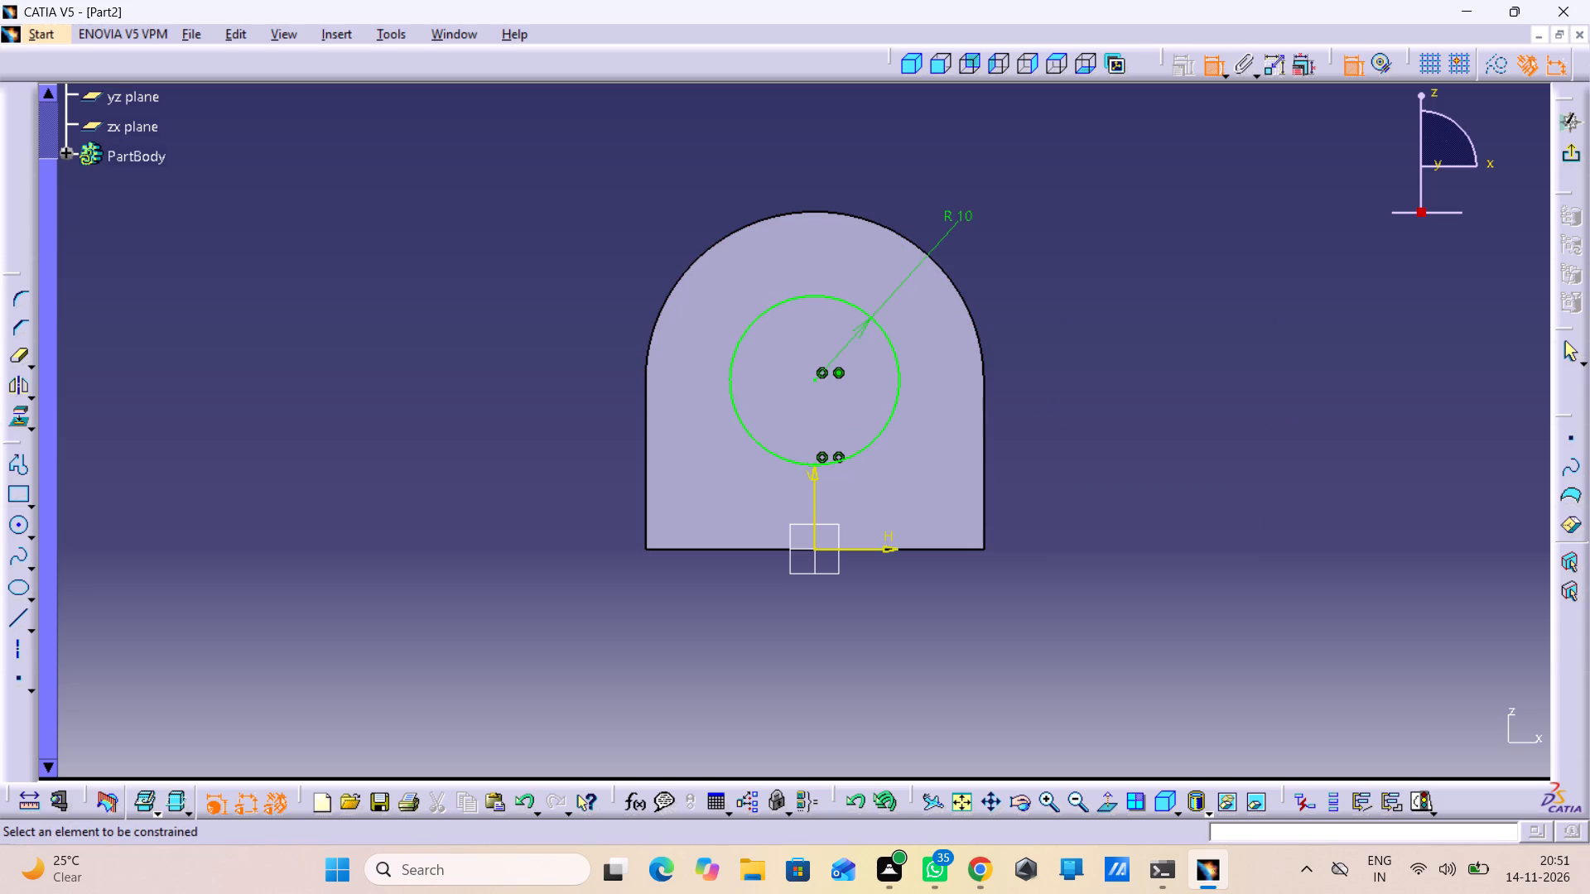
click(1578, 153)
Cut the 10 mm radius circle as a pocket with the Up to last limit, through the rounded lug and block.
click(715, 69)
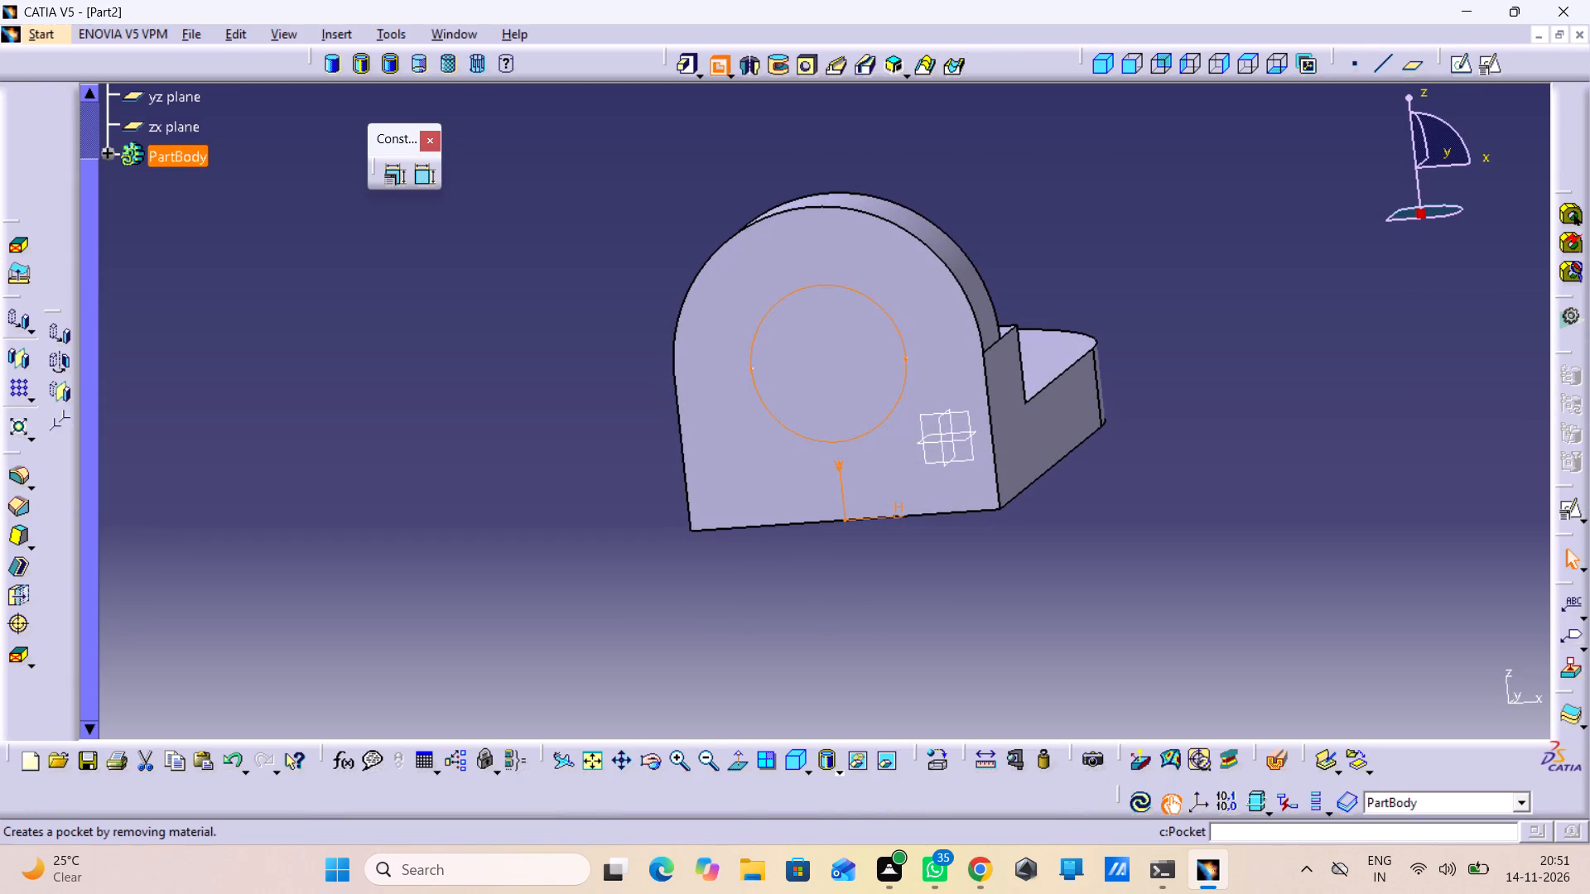
middle_drag(1202, 322, 854, 417)
right_drag(1203, 322, 854, 417)
click(1439, 437)
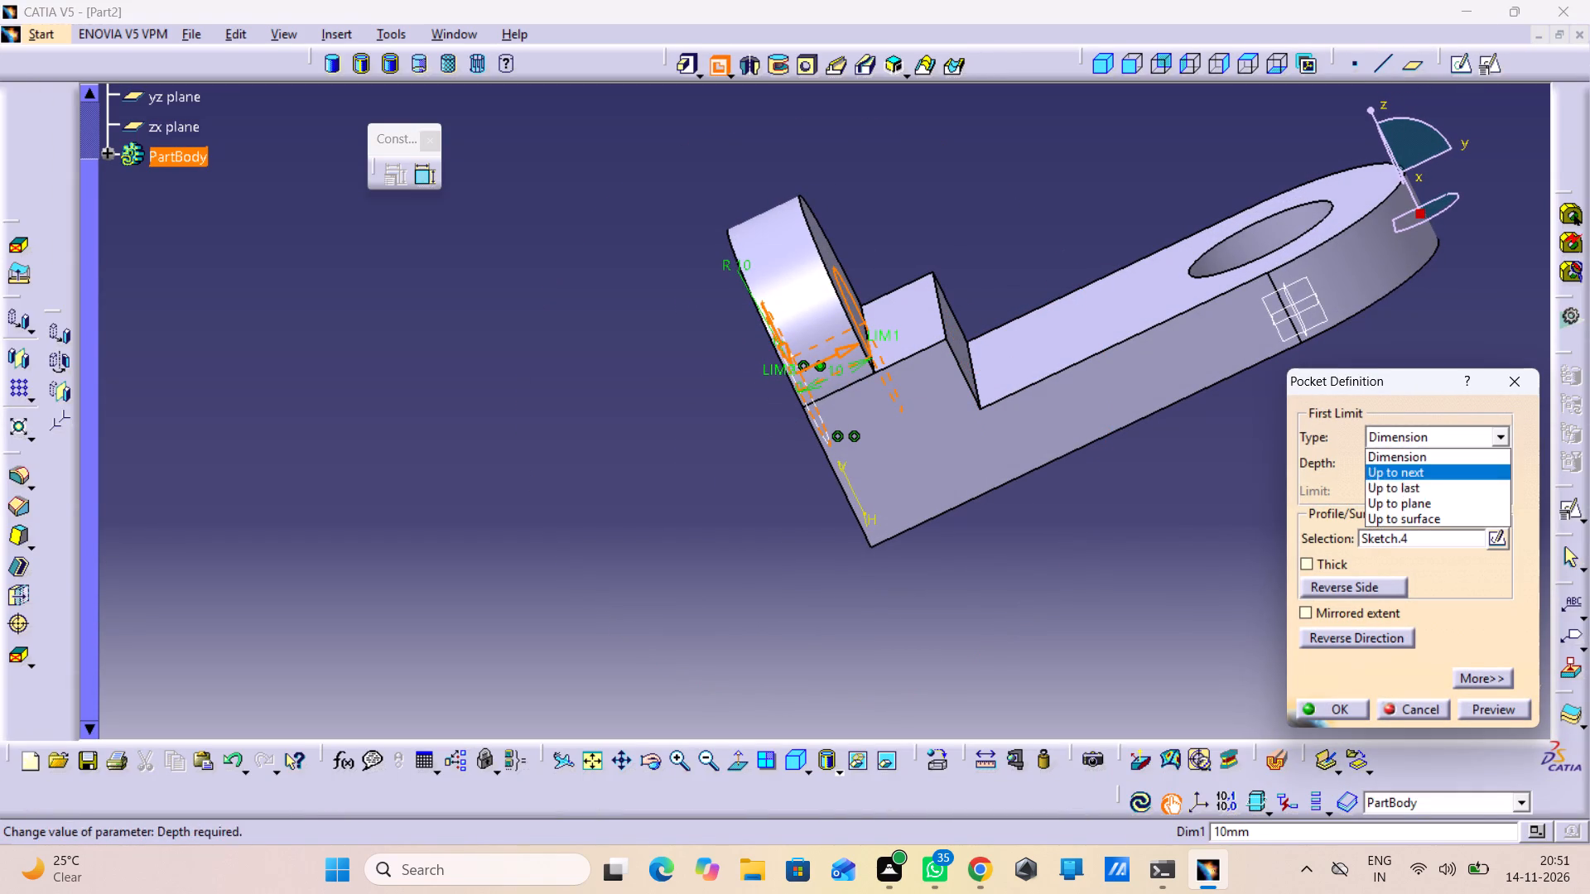
click(1431, 493)
click(1495, 709)
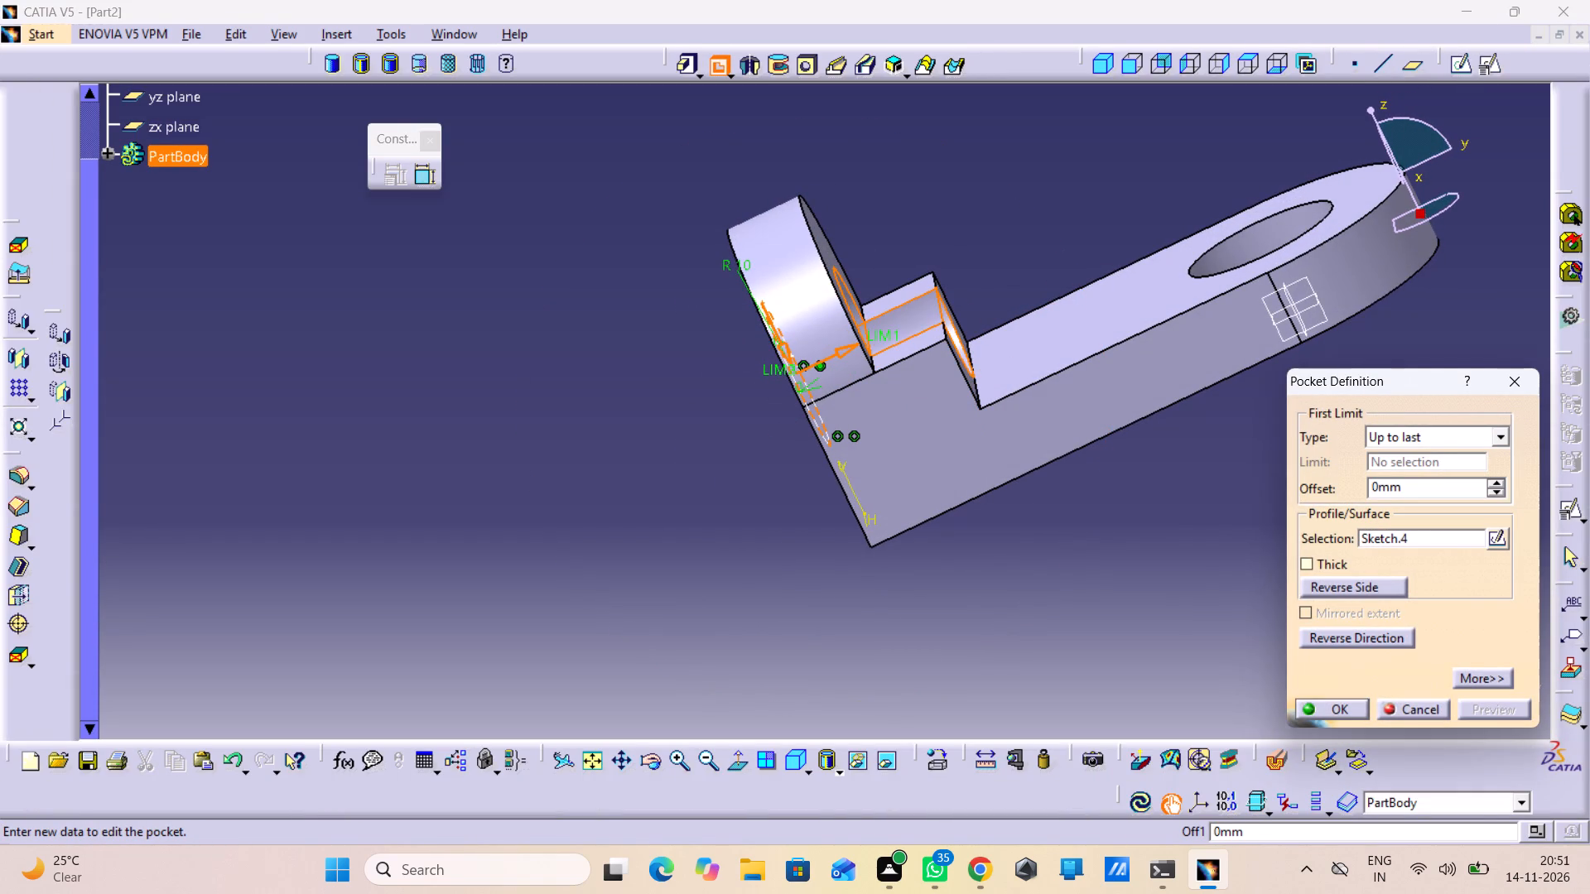
middle_drag(1277, 575, 685, 591)
right_drag(1277, 575, 685, 591)
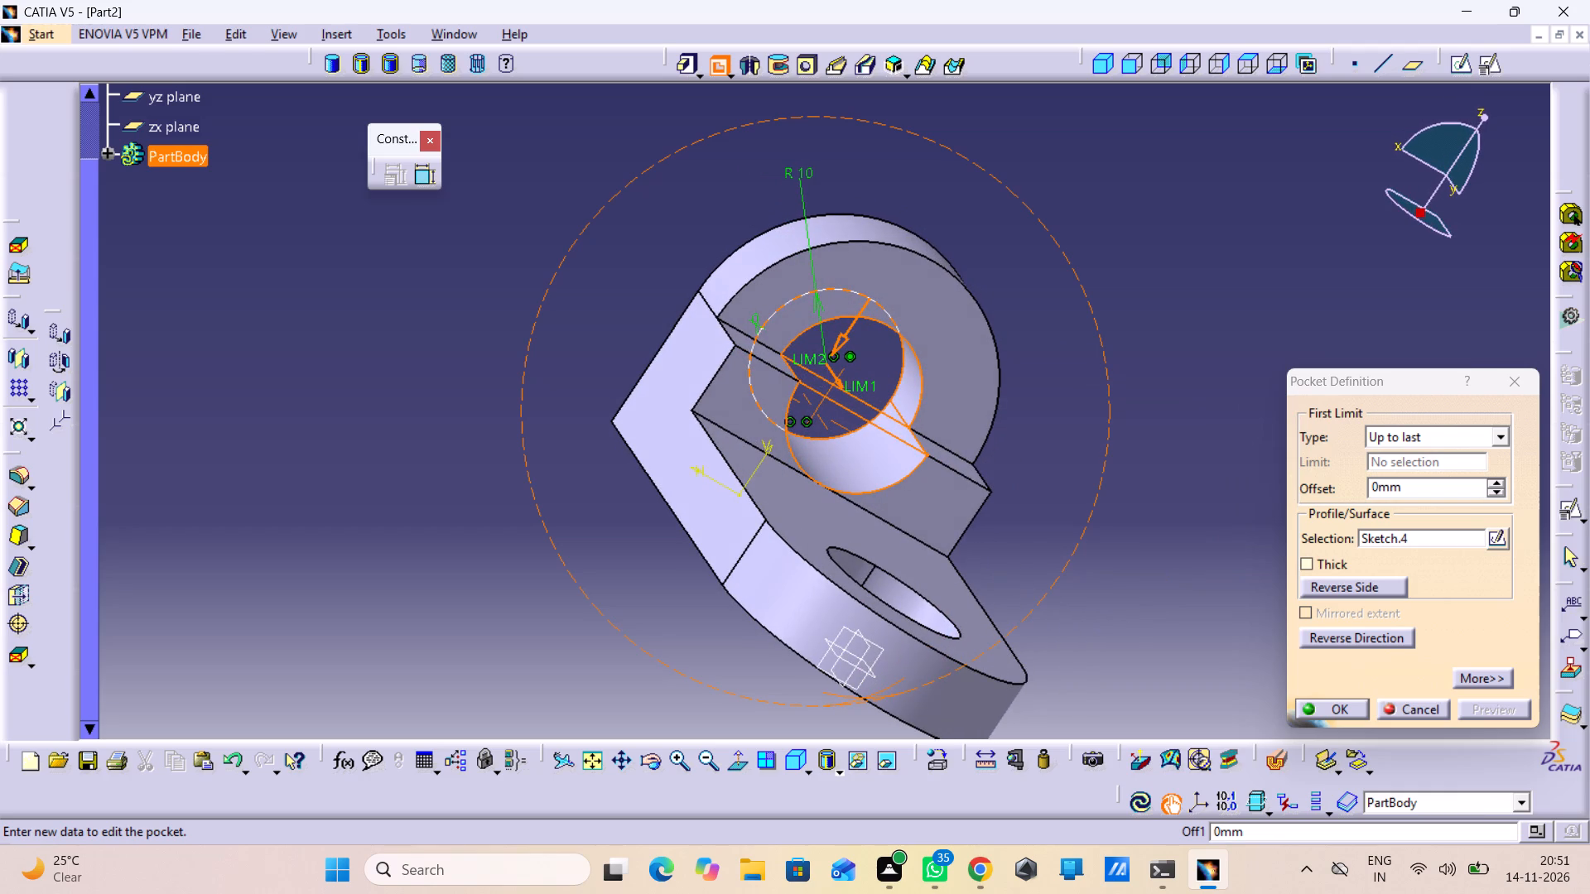
click(1336, 708)
click(1233, 588)
Examine the part from the plate's rounded end and in the isometric view.
middle_drag(1233, 559, 1039, 374)
right_drag(1233, 559, 1039, 374)
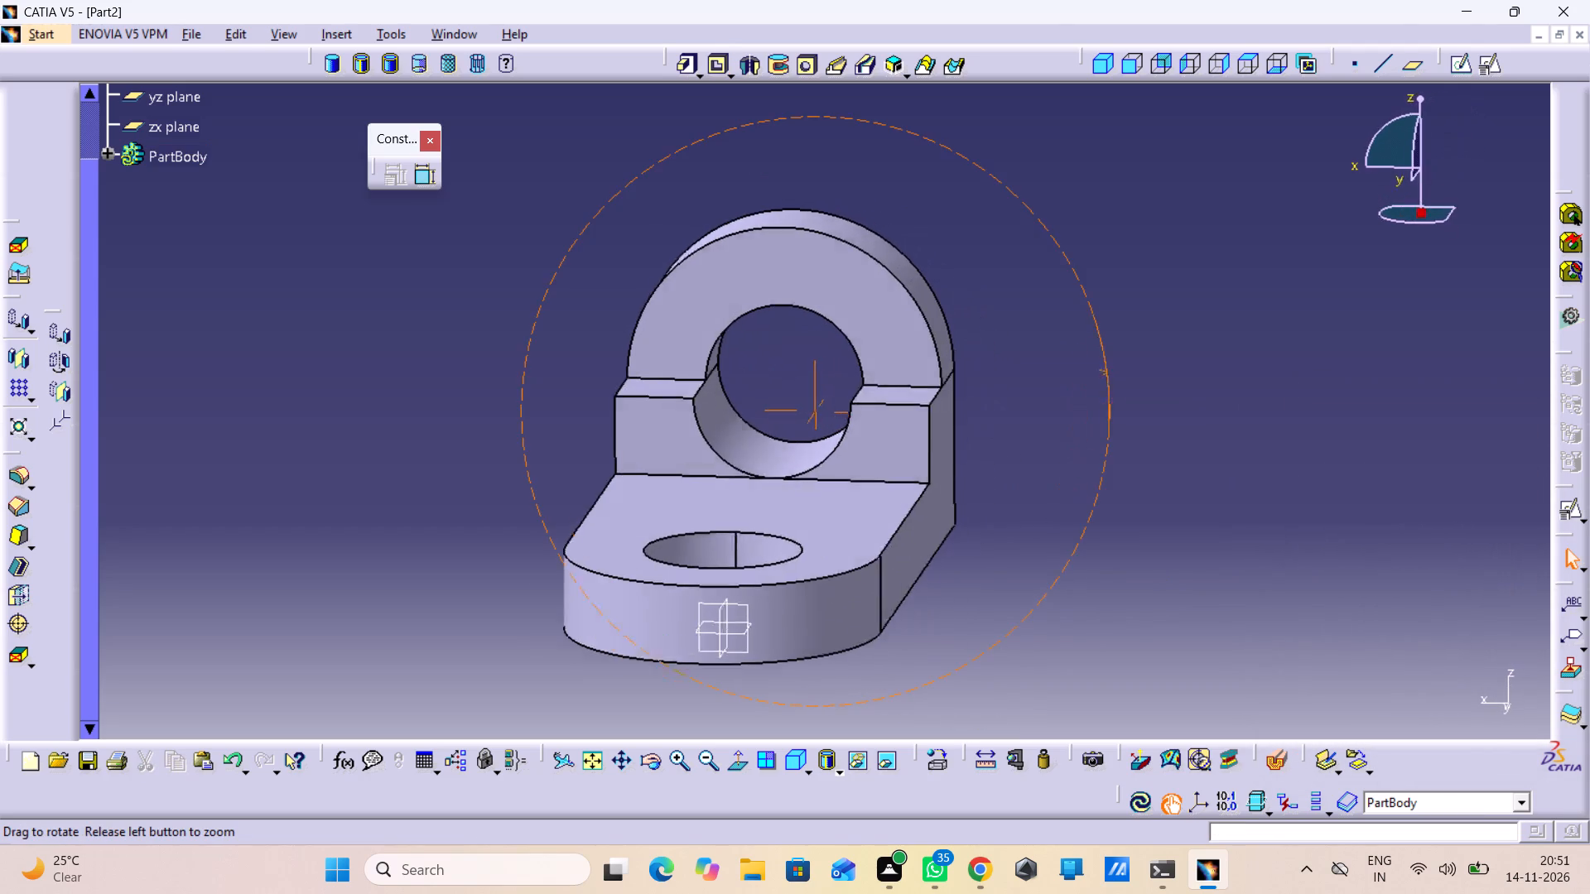
middle_drag(1039, 374, 1029, 376)
right_drag(1039, 374, 1029, 376)
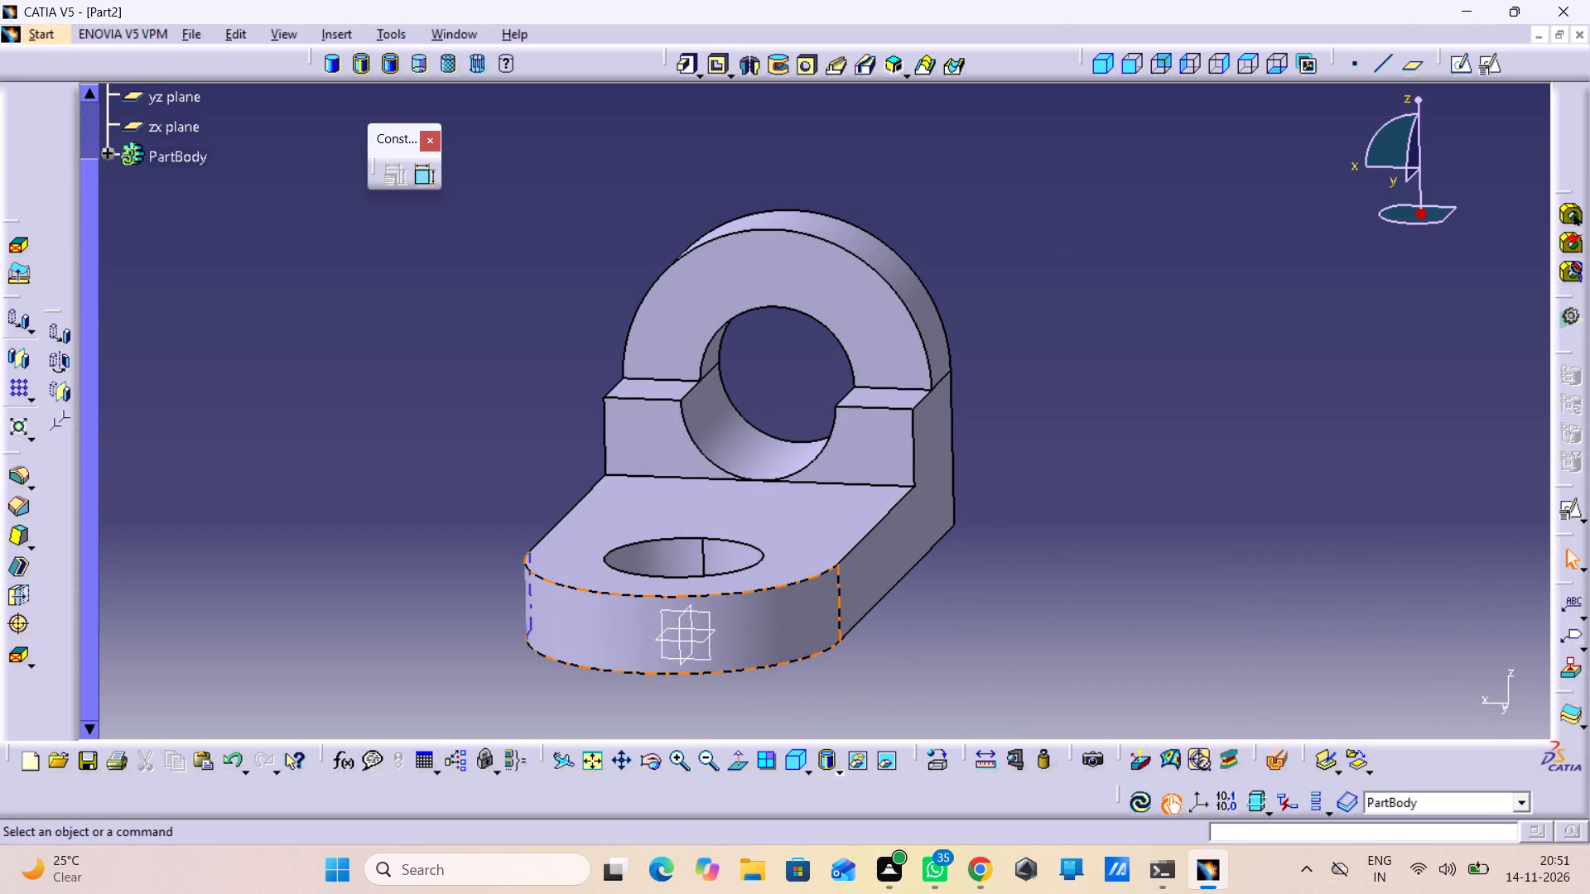
click(801, 760)
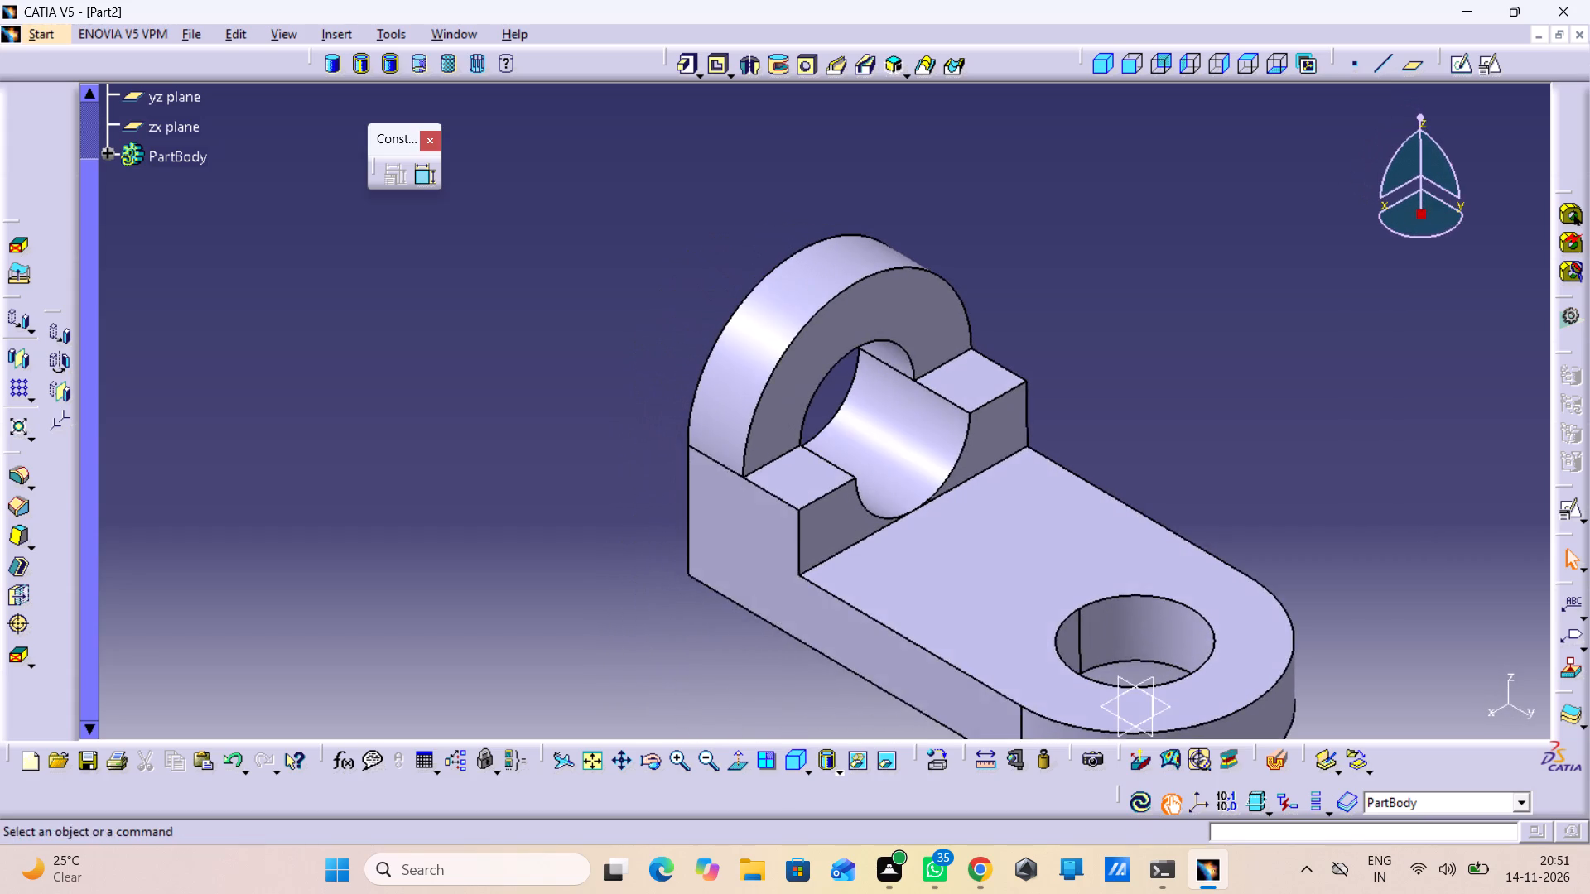
middle_drag(630, 507, 660, 610)
right_click(630, 507)
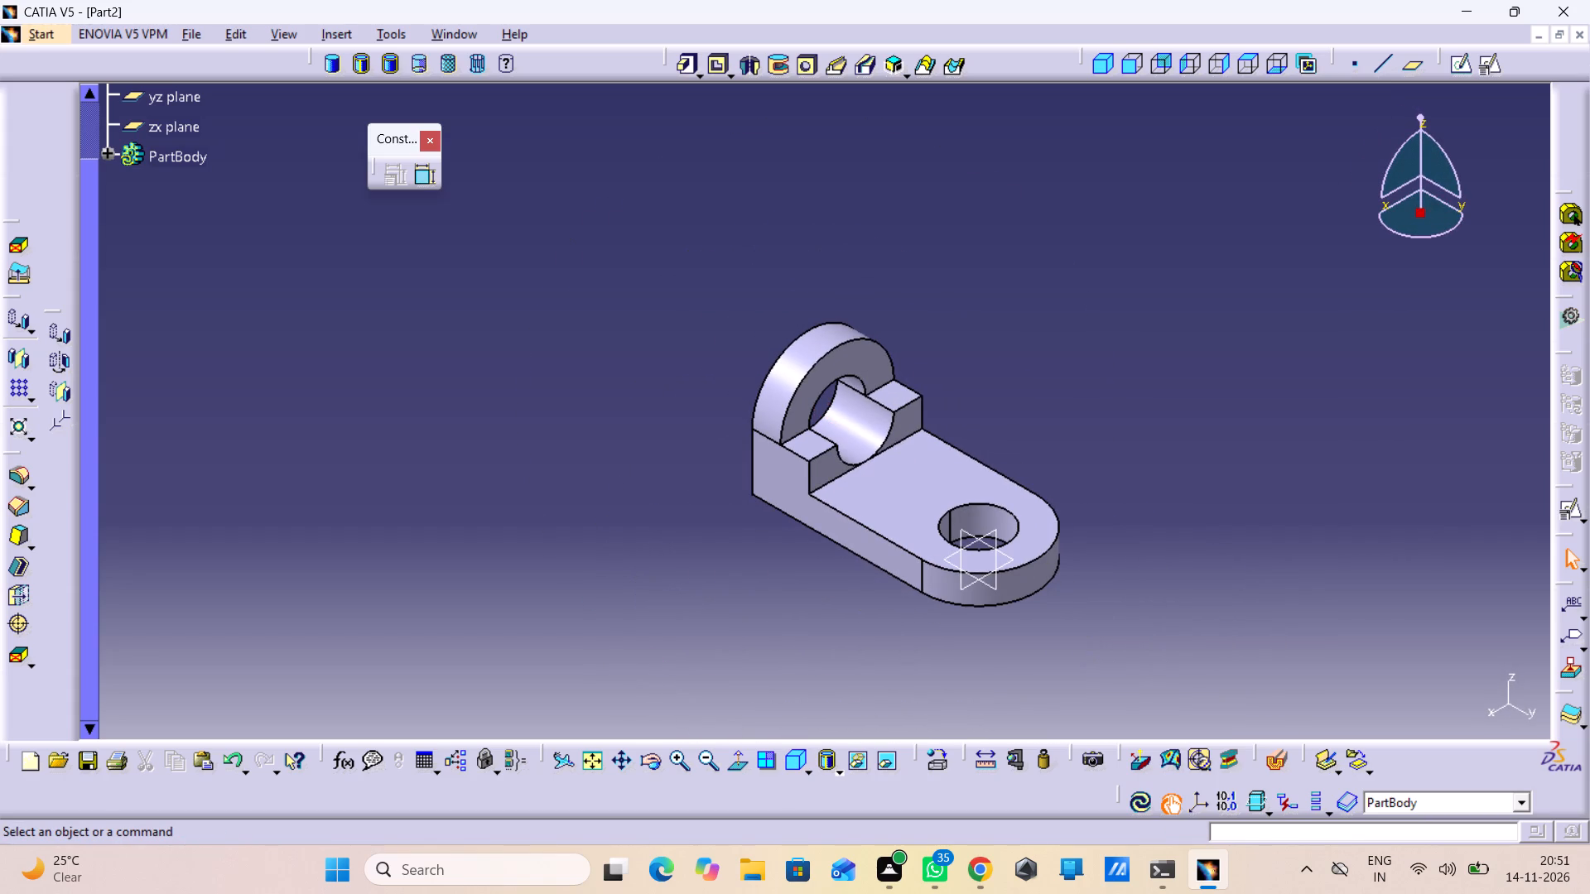
middle_drag(855, 678, 810, 556)
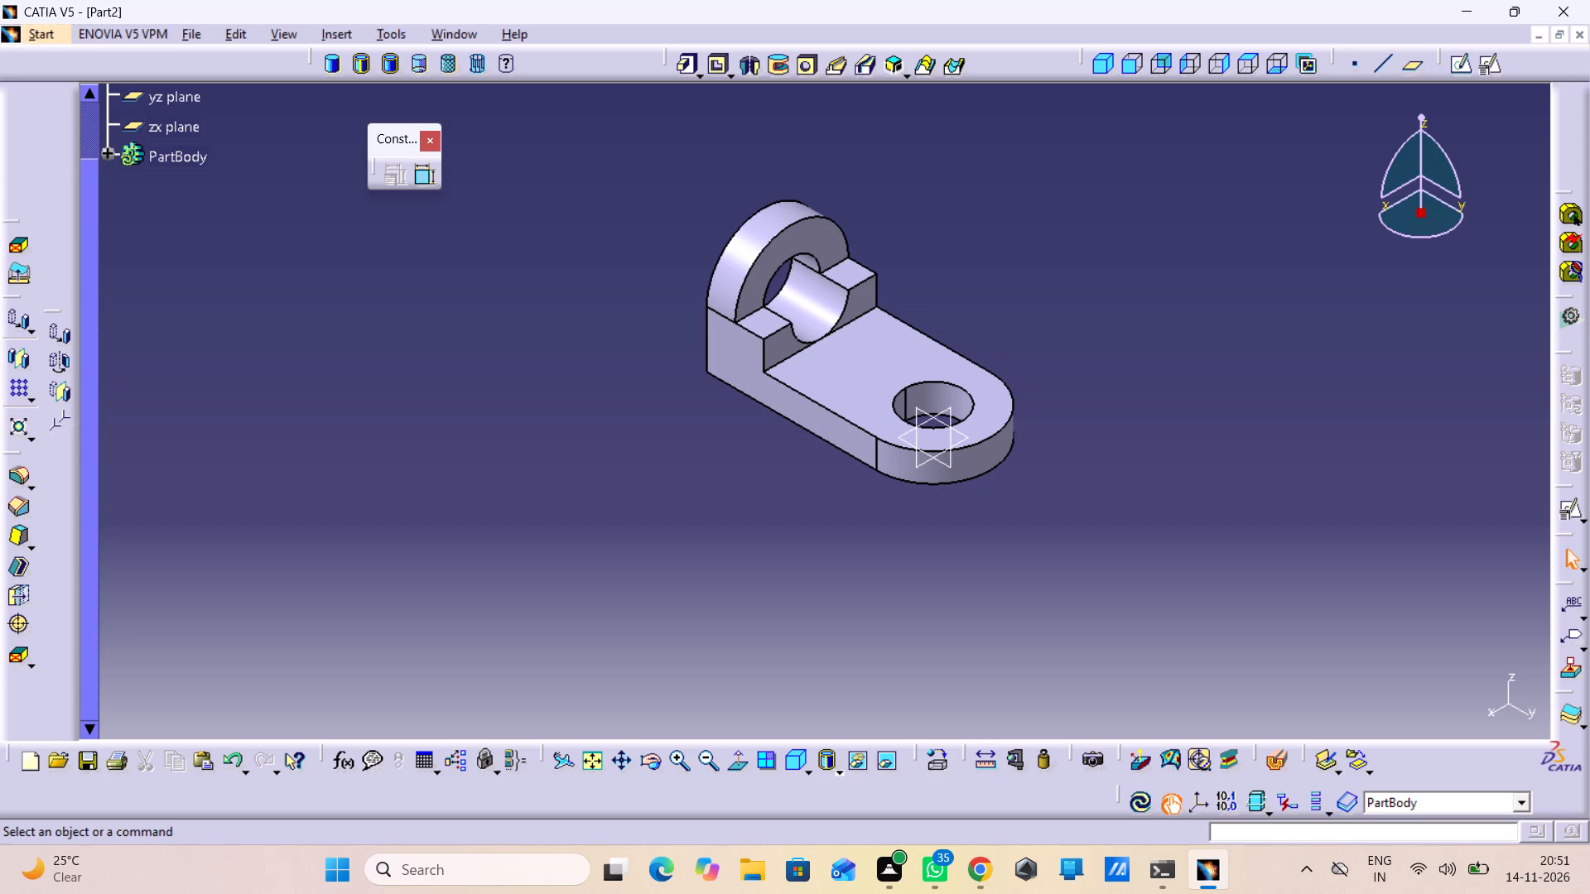
scroll(231, 210, up, 1)
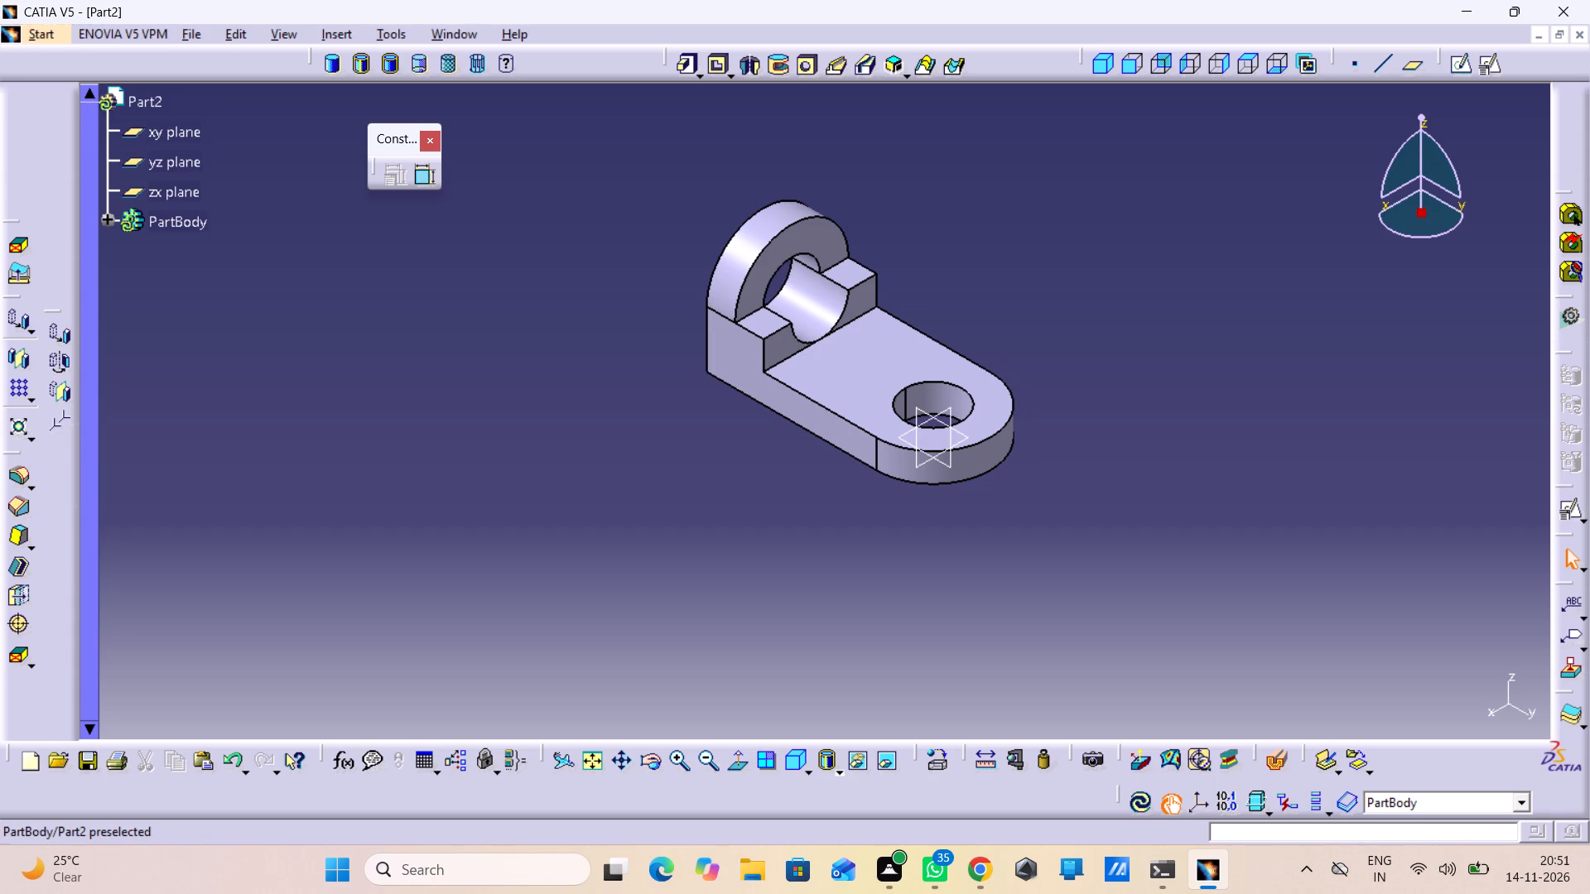
Reopen the base plate's sketch, set its straight length to 20 mm, exit the sketch and update the part.
double_click(108, 223)
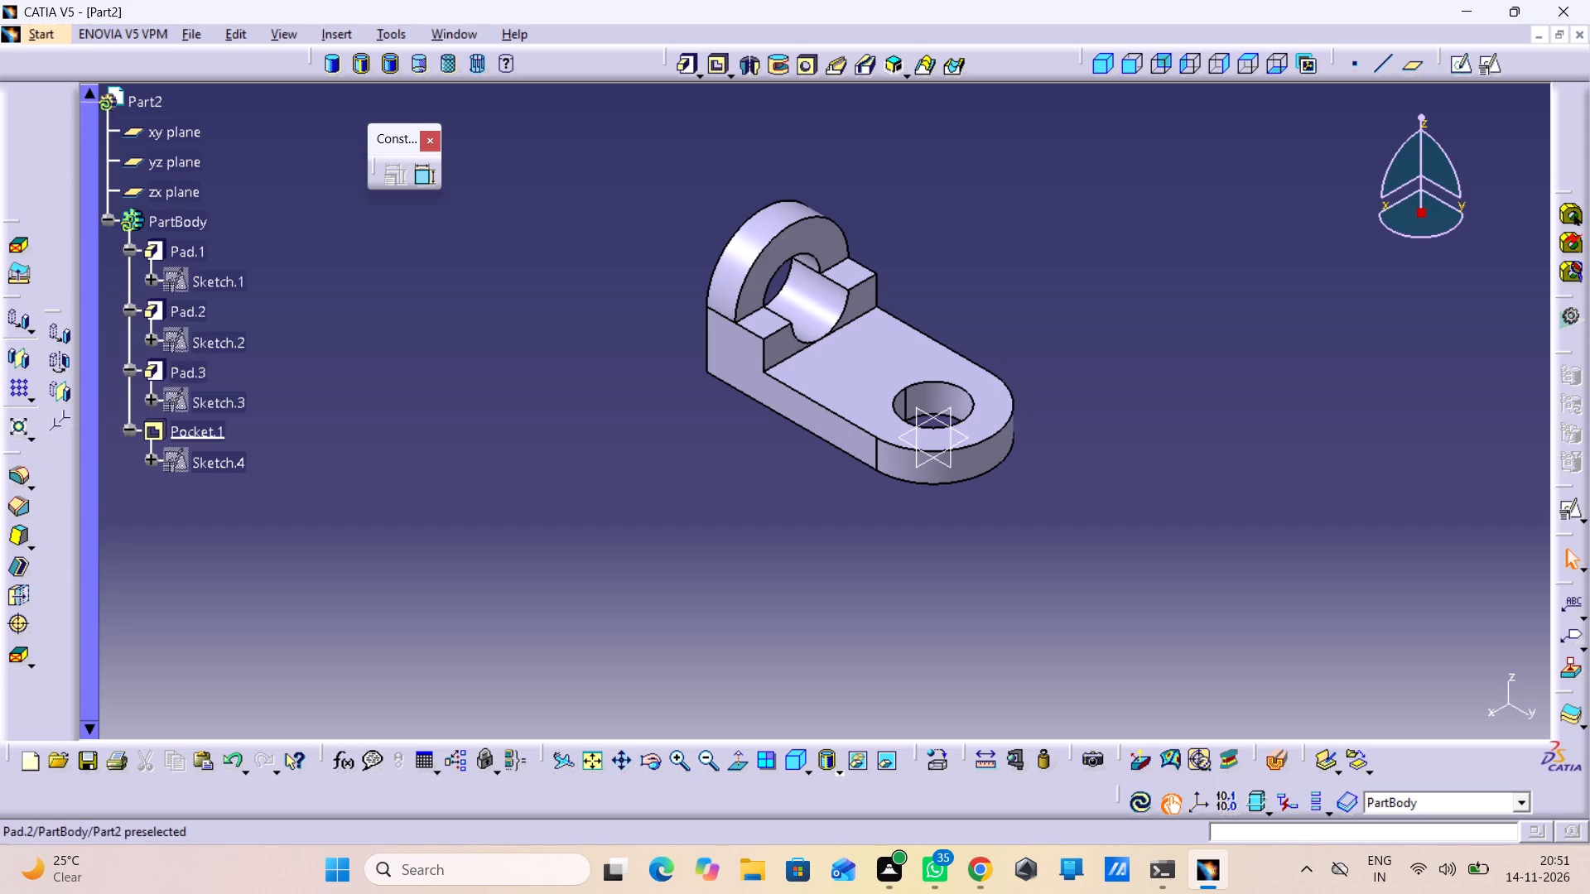
double_click(172, 291)
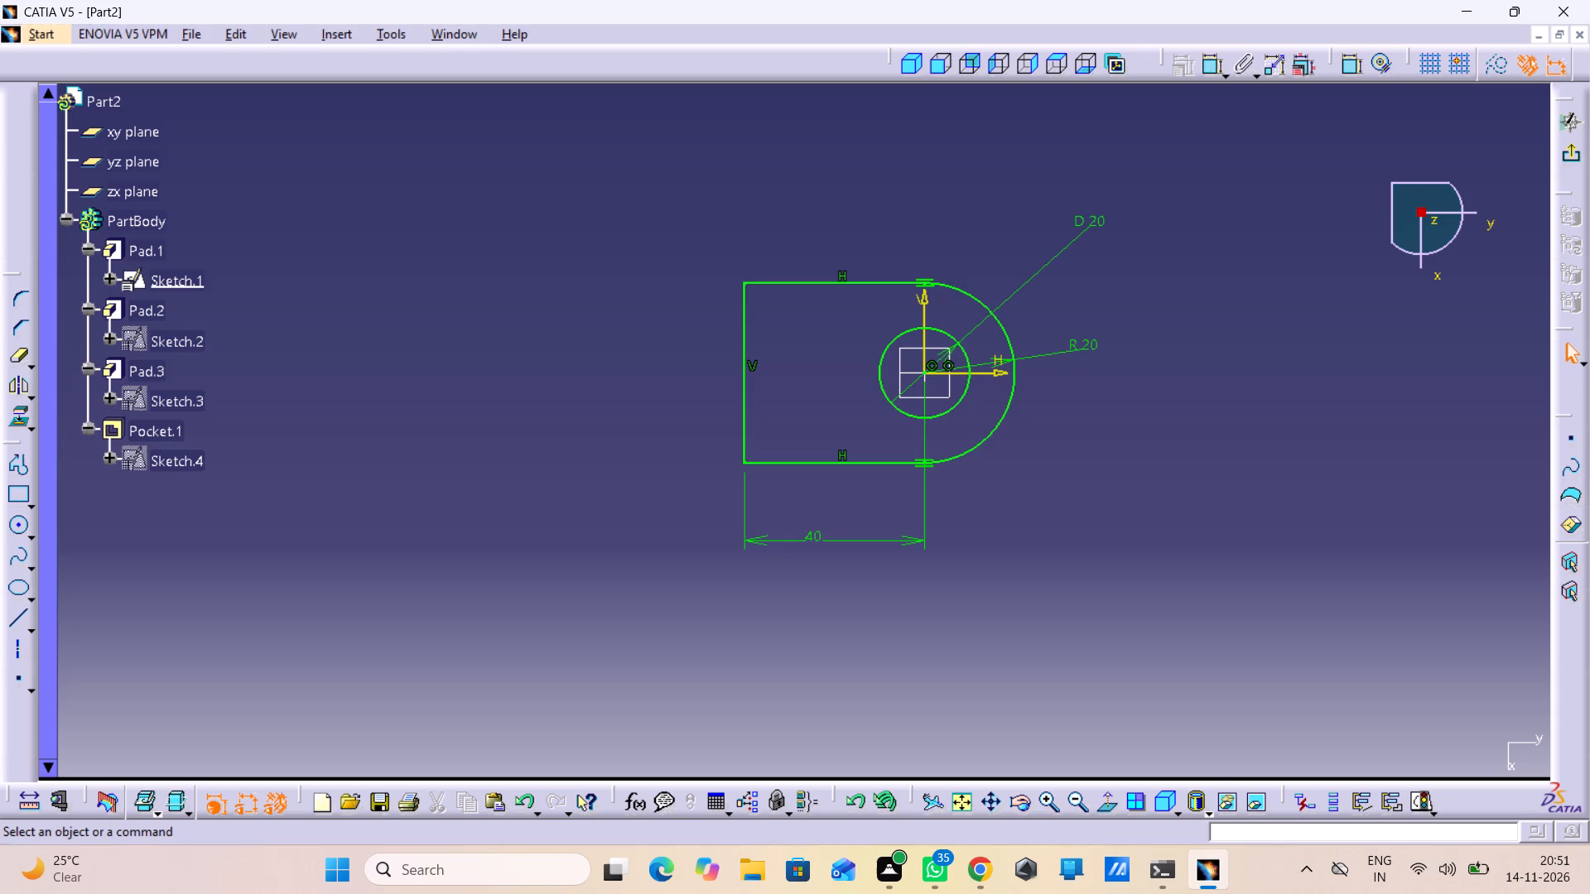
double_click(810, 538)
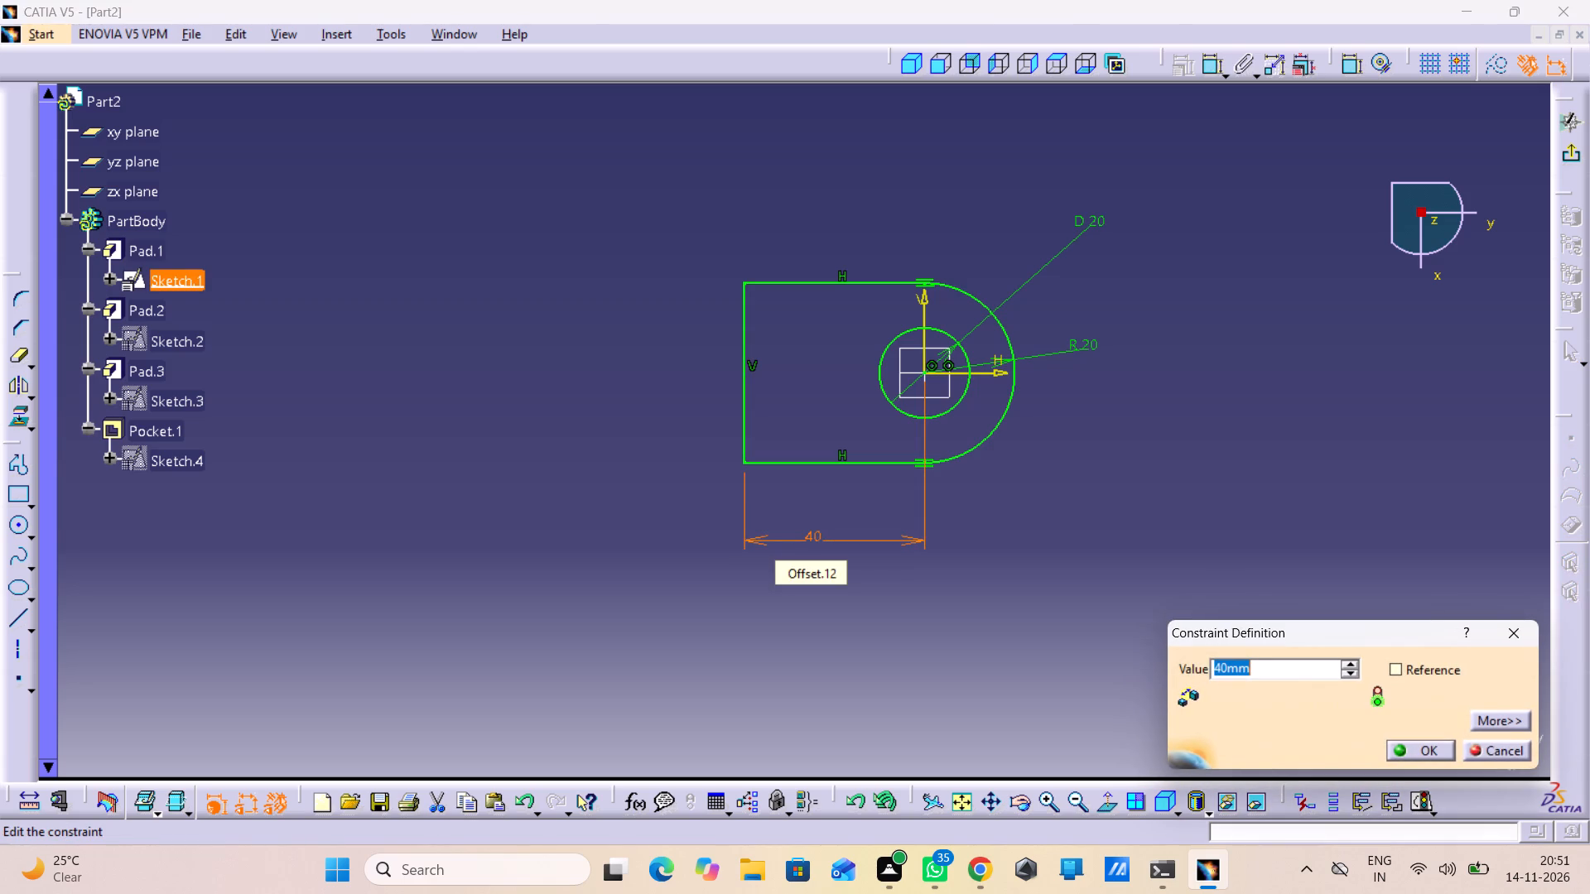
text(20)
click(1419, 751)
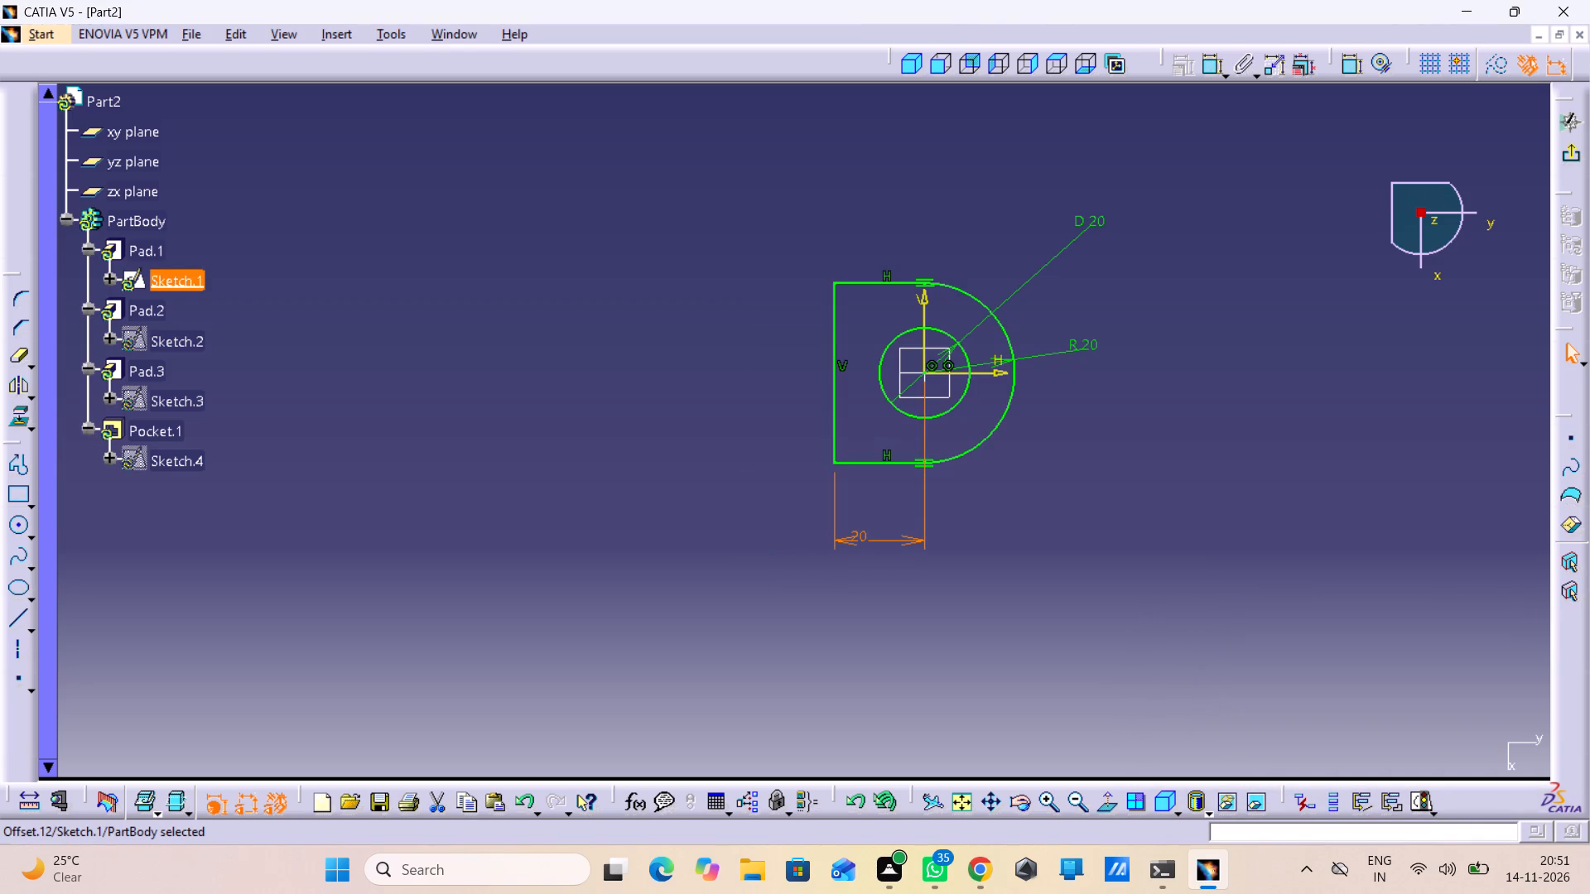
click(1581, 157)
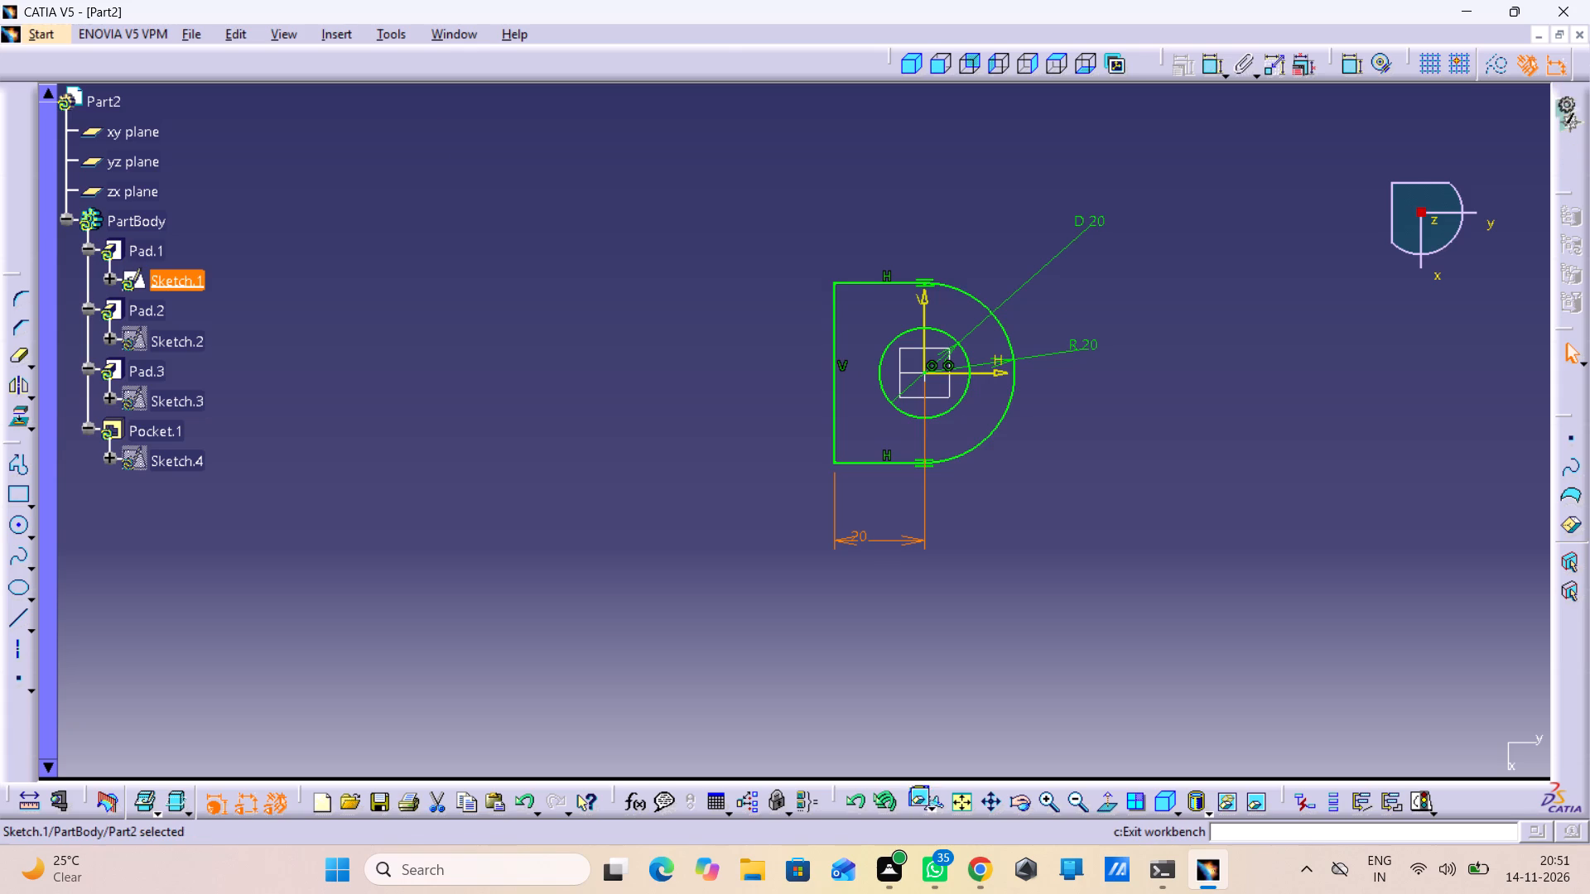
click(1142, 805)
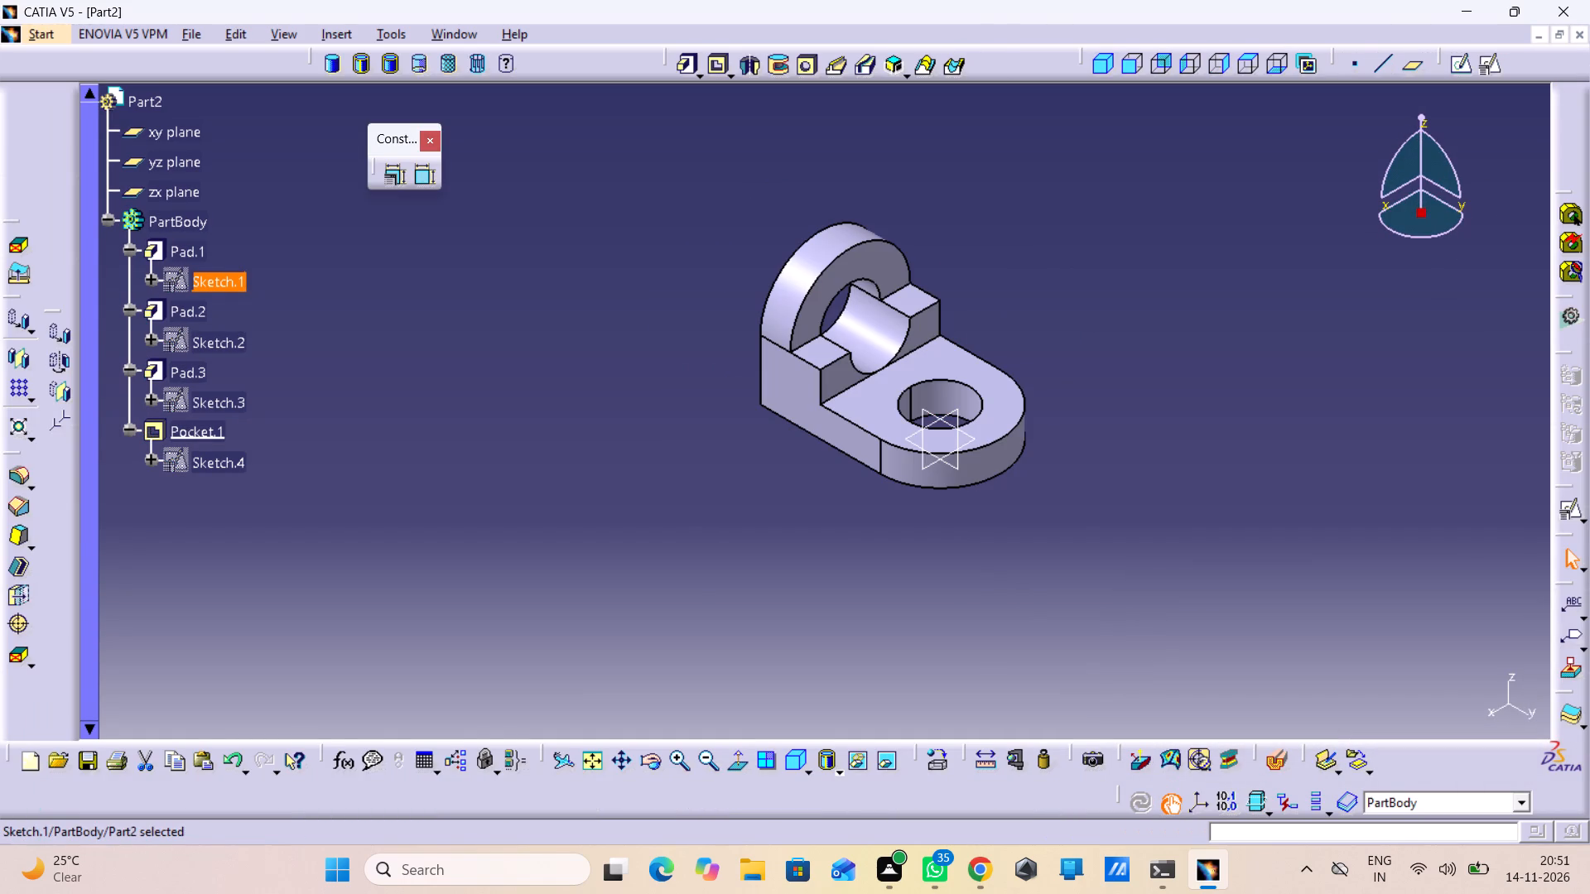
Examine the shortened bracket from above and from the plate's rounded end.
middle_drag(930, 618, 1047, 598)
right_drag(930, 618, 1047, 598)
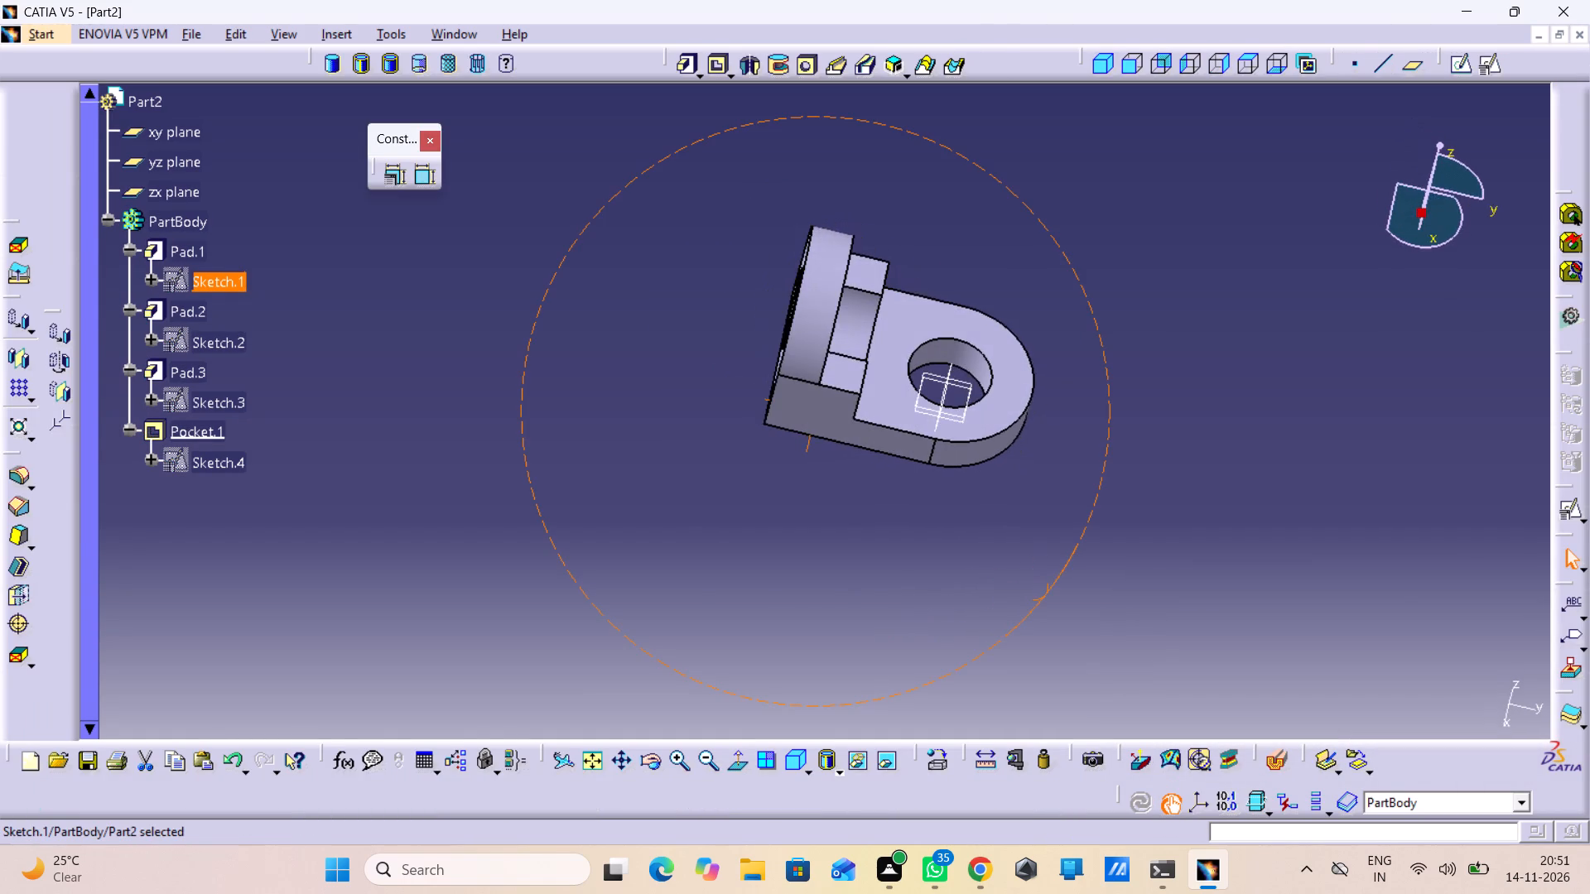
right_drag(1047, 598, 956, 535)
middle_drag(1047, 598, 956, 535)
middle_drag(955, 533, 904, 573)
right_drag(955, 533, 904, 573)
middle_drag(1042, 439, 1038, 493)
right_drag(1042, 439, 1038, 493)
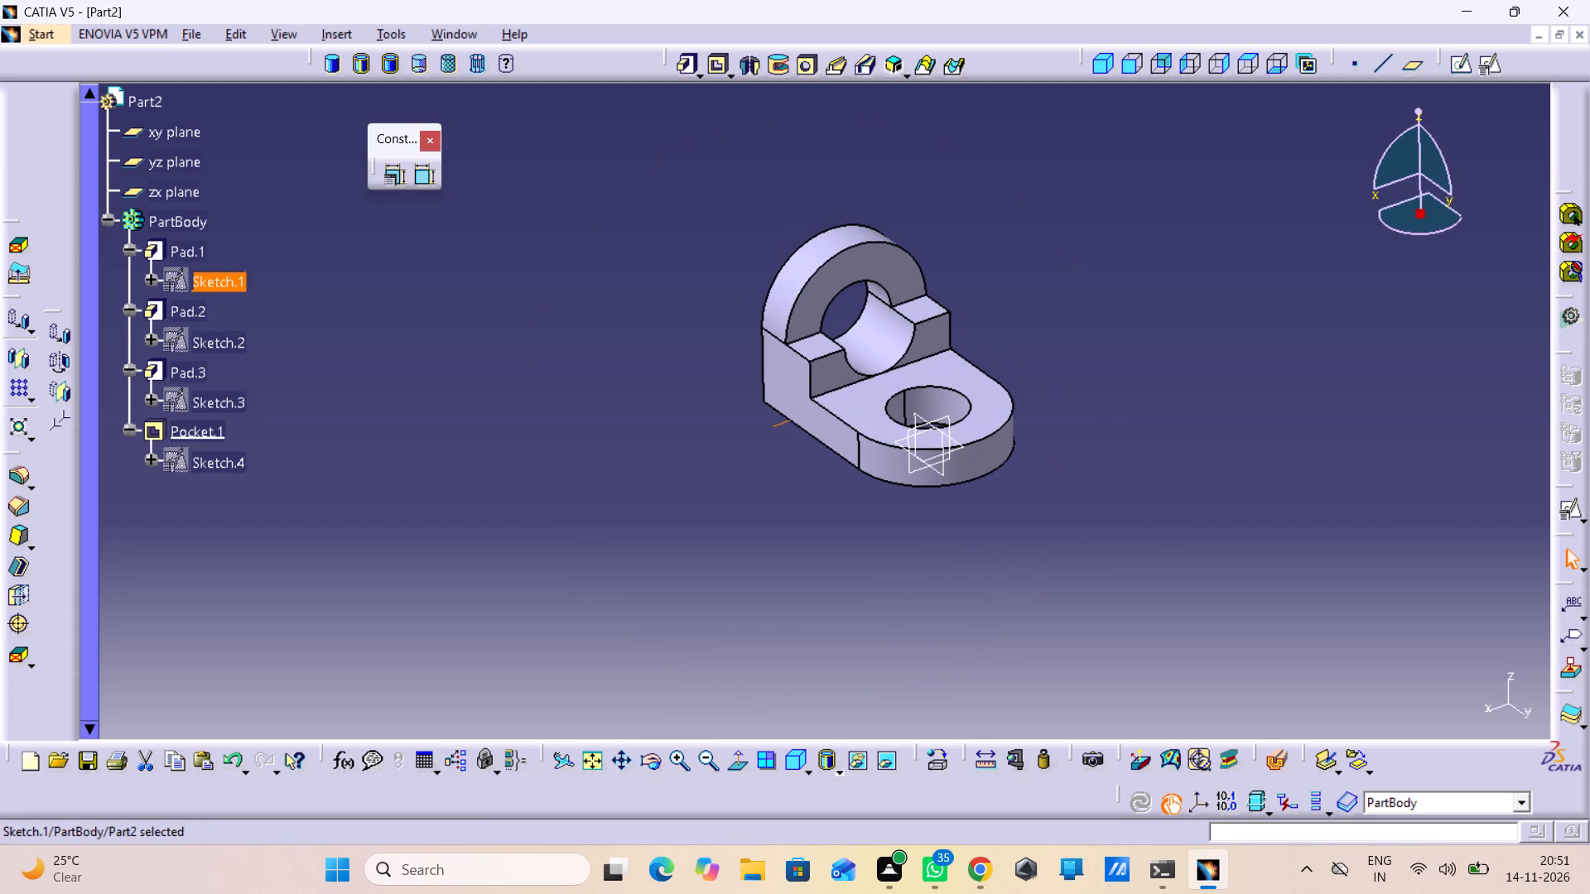
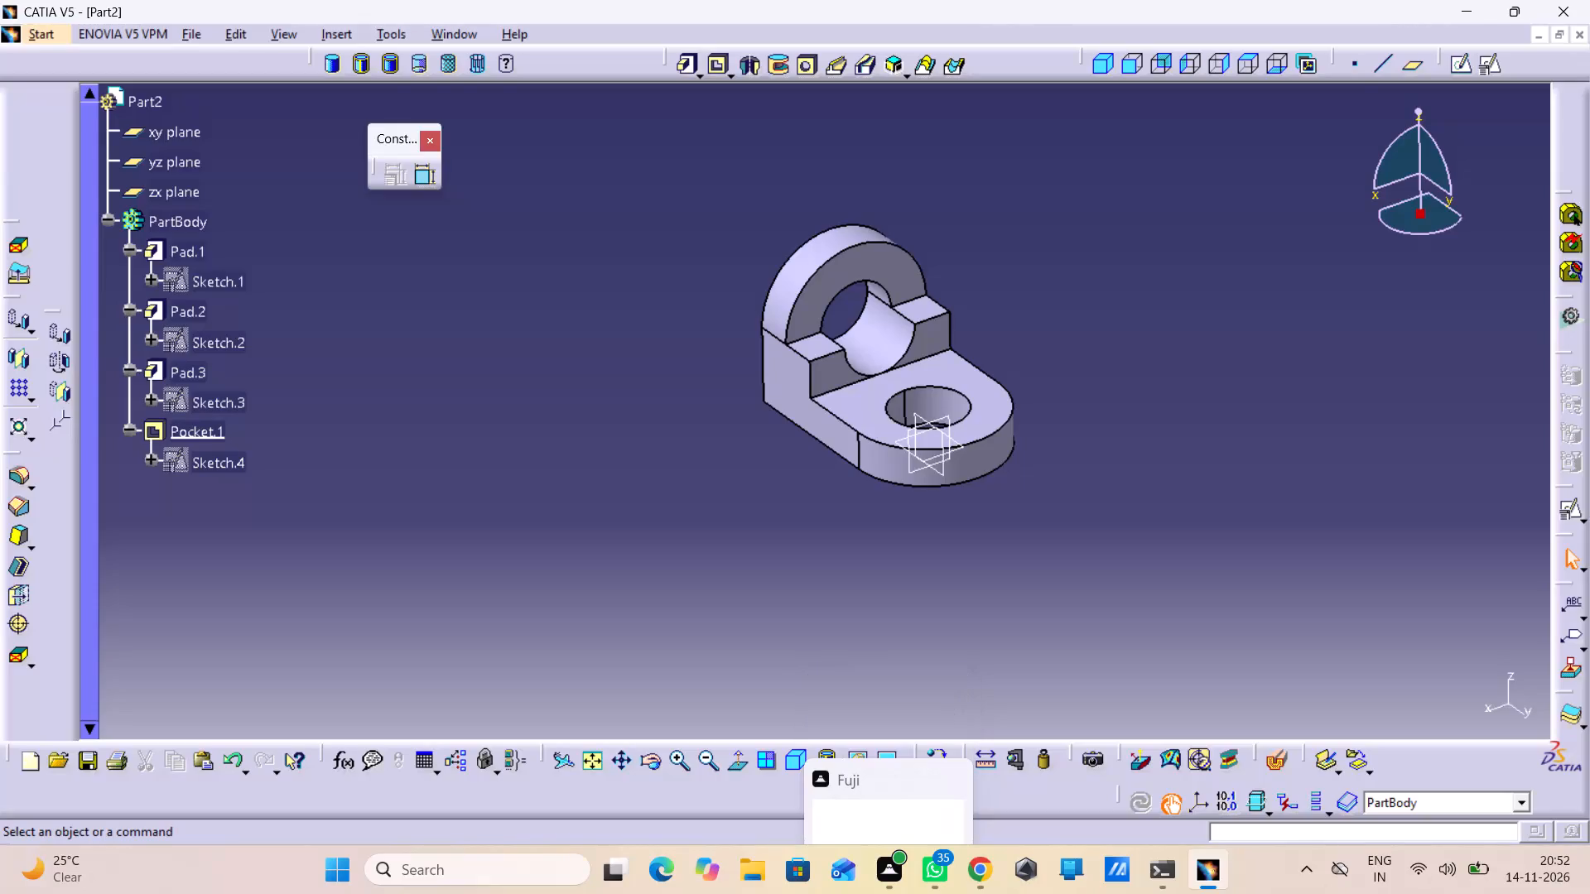
Save the part as a CATPart named e1 in the shhet module folder.
key(ctrl+s)
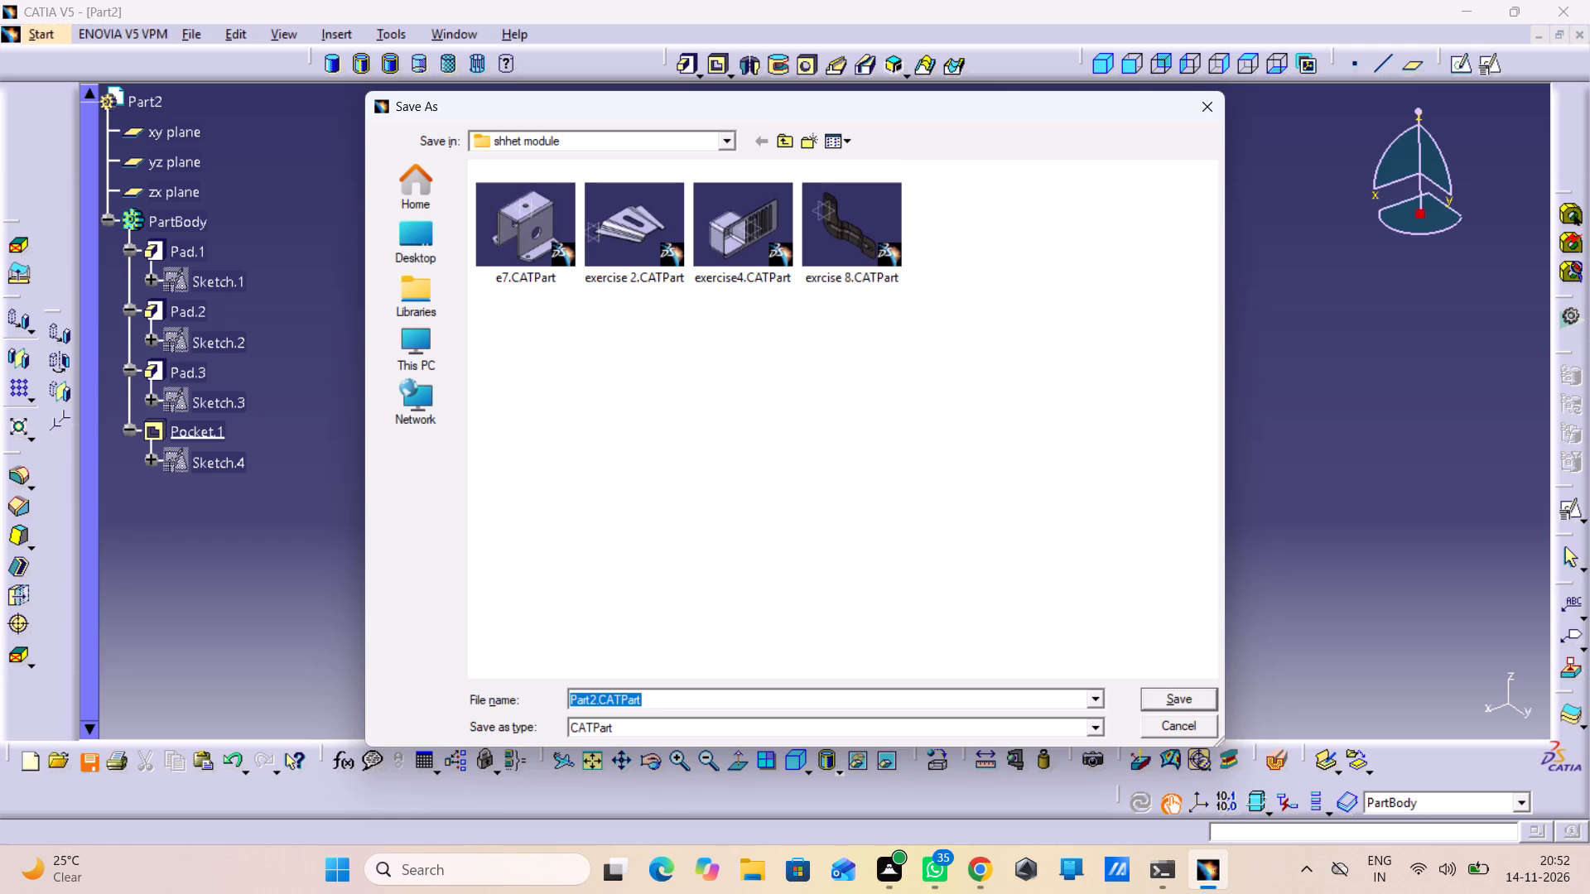
text(e1)
key(Return)
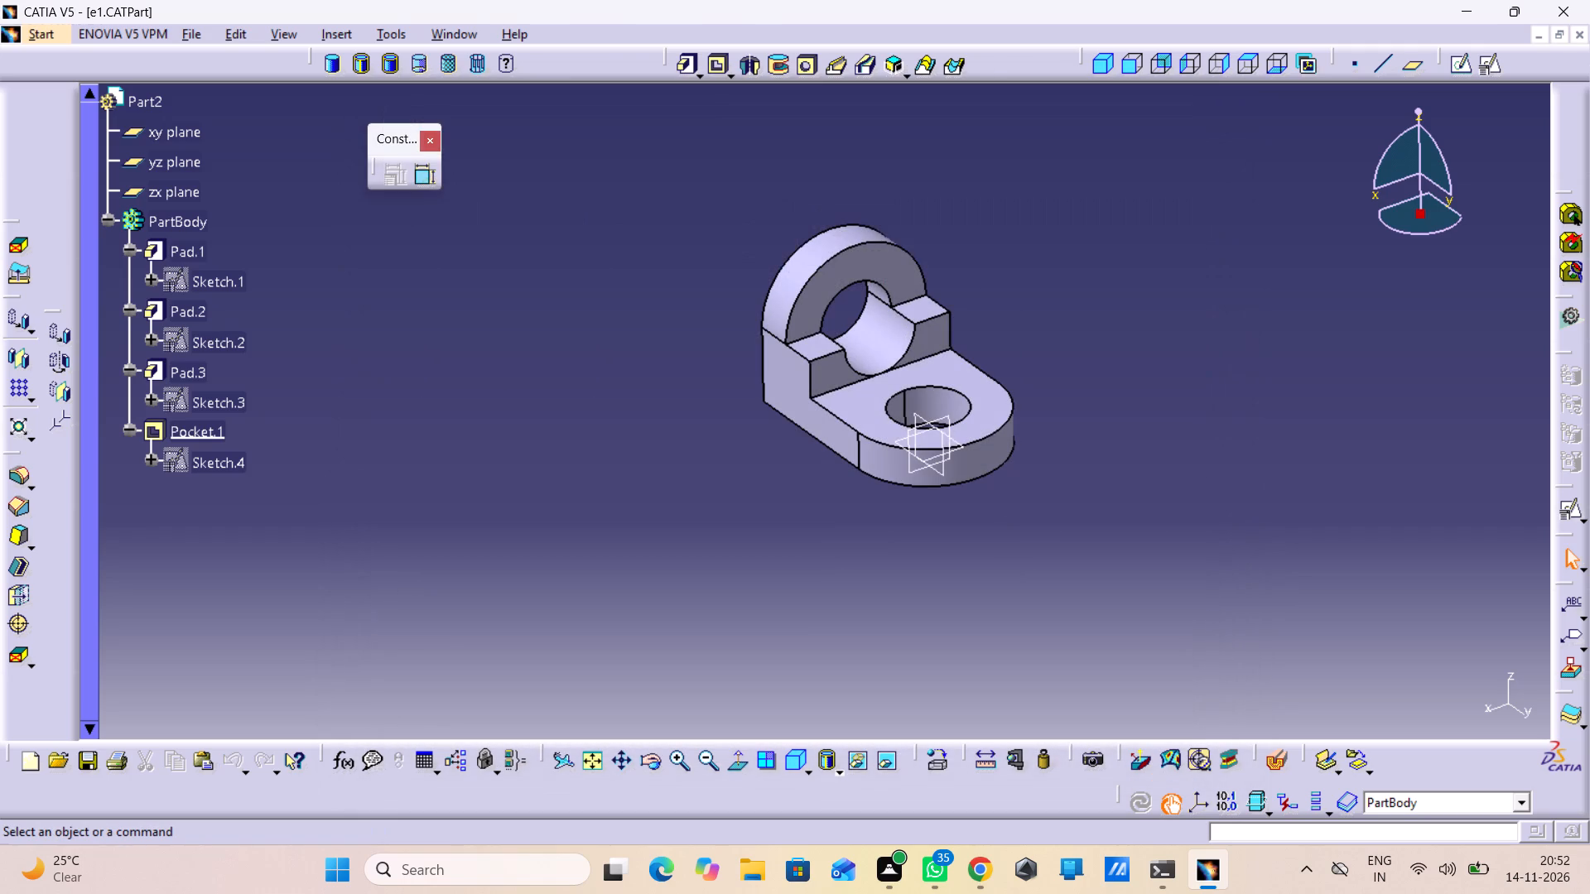
Print the part with Microsoft Print to PDF, saving the output as e1 in the shhet module folder.
key(ctrl+p)
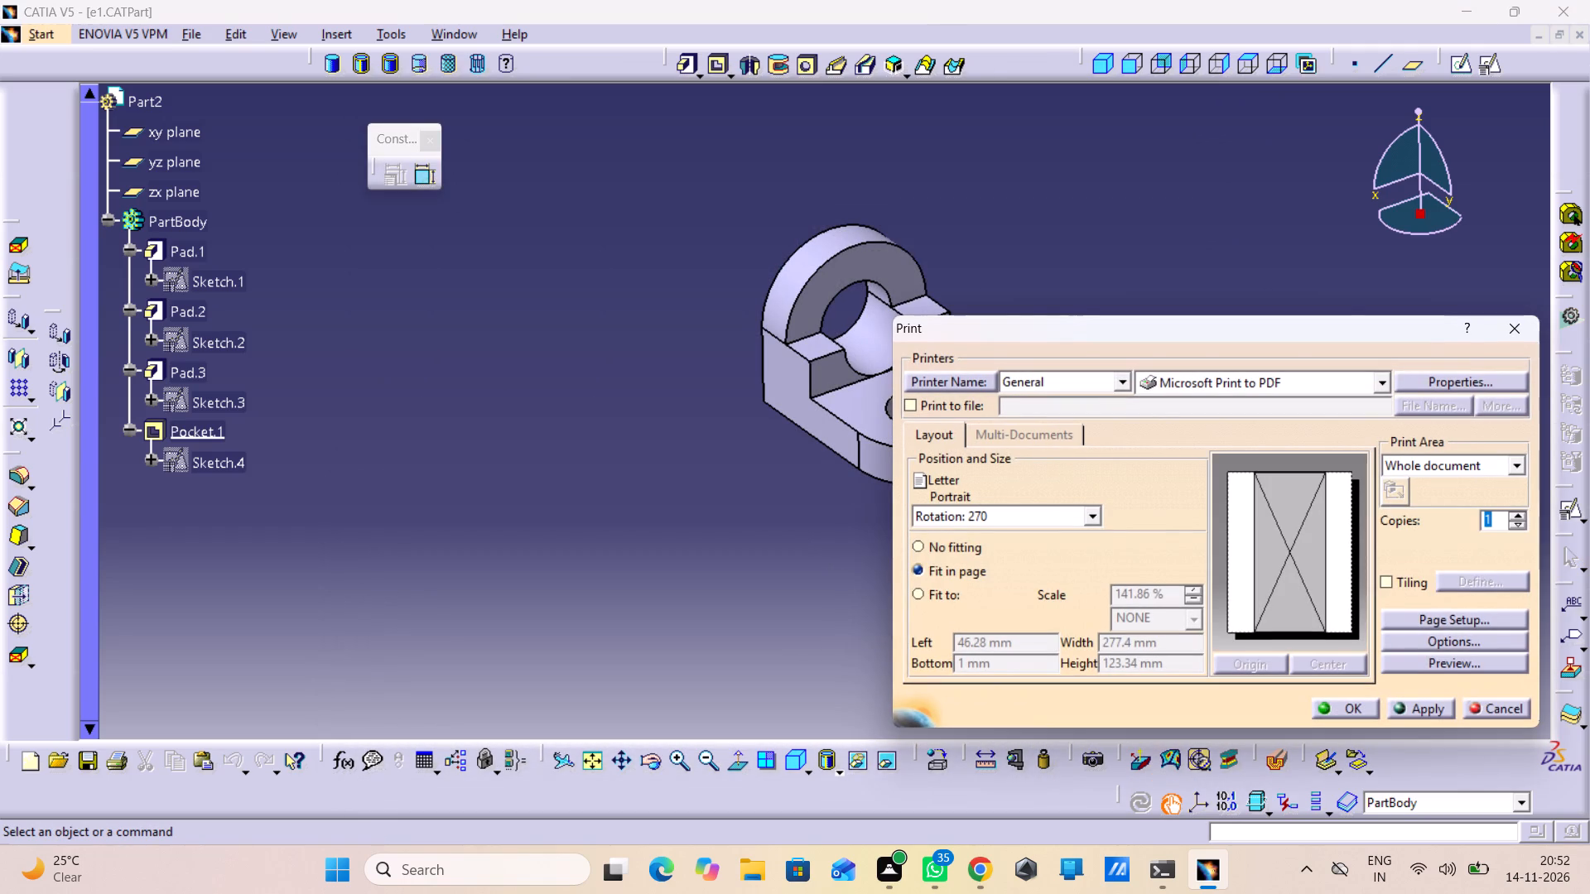
click(1328, 708)
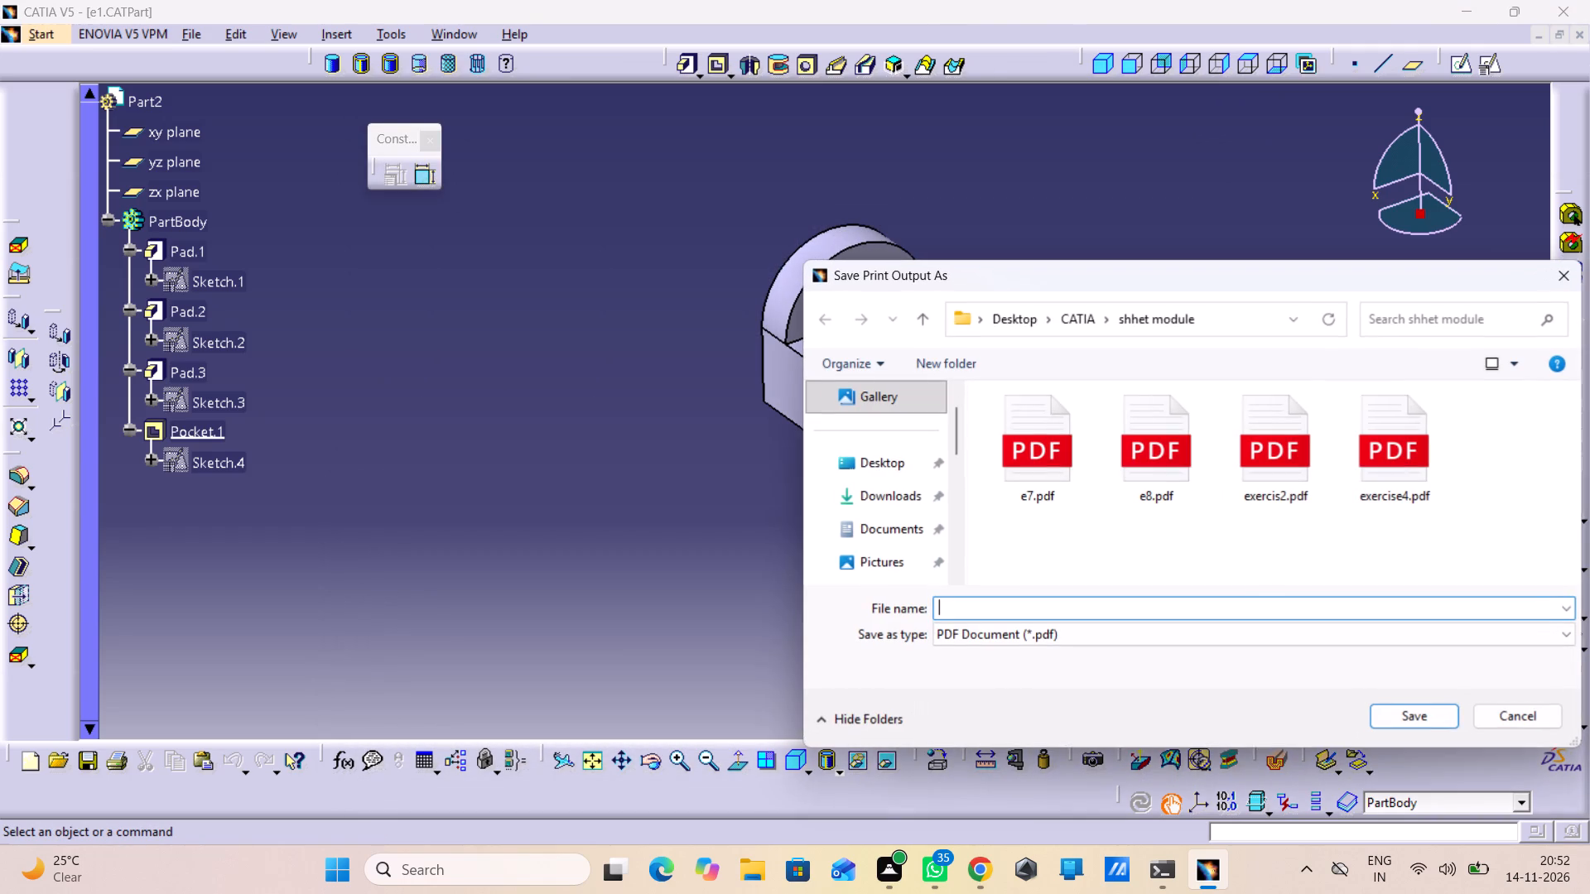
text(e1)
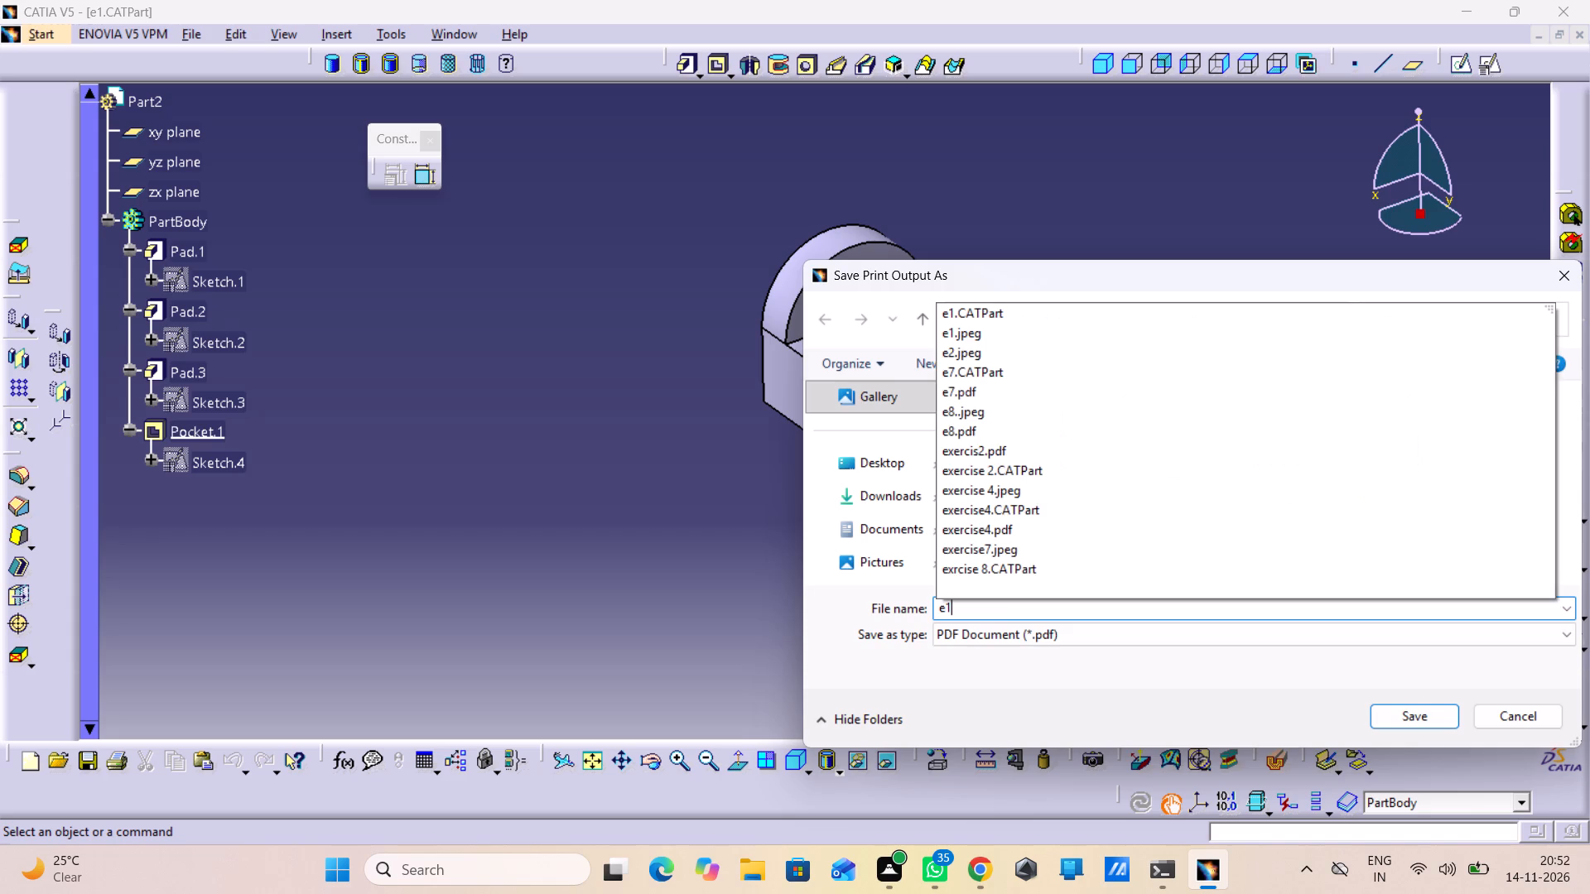
key(Return)
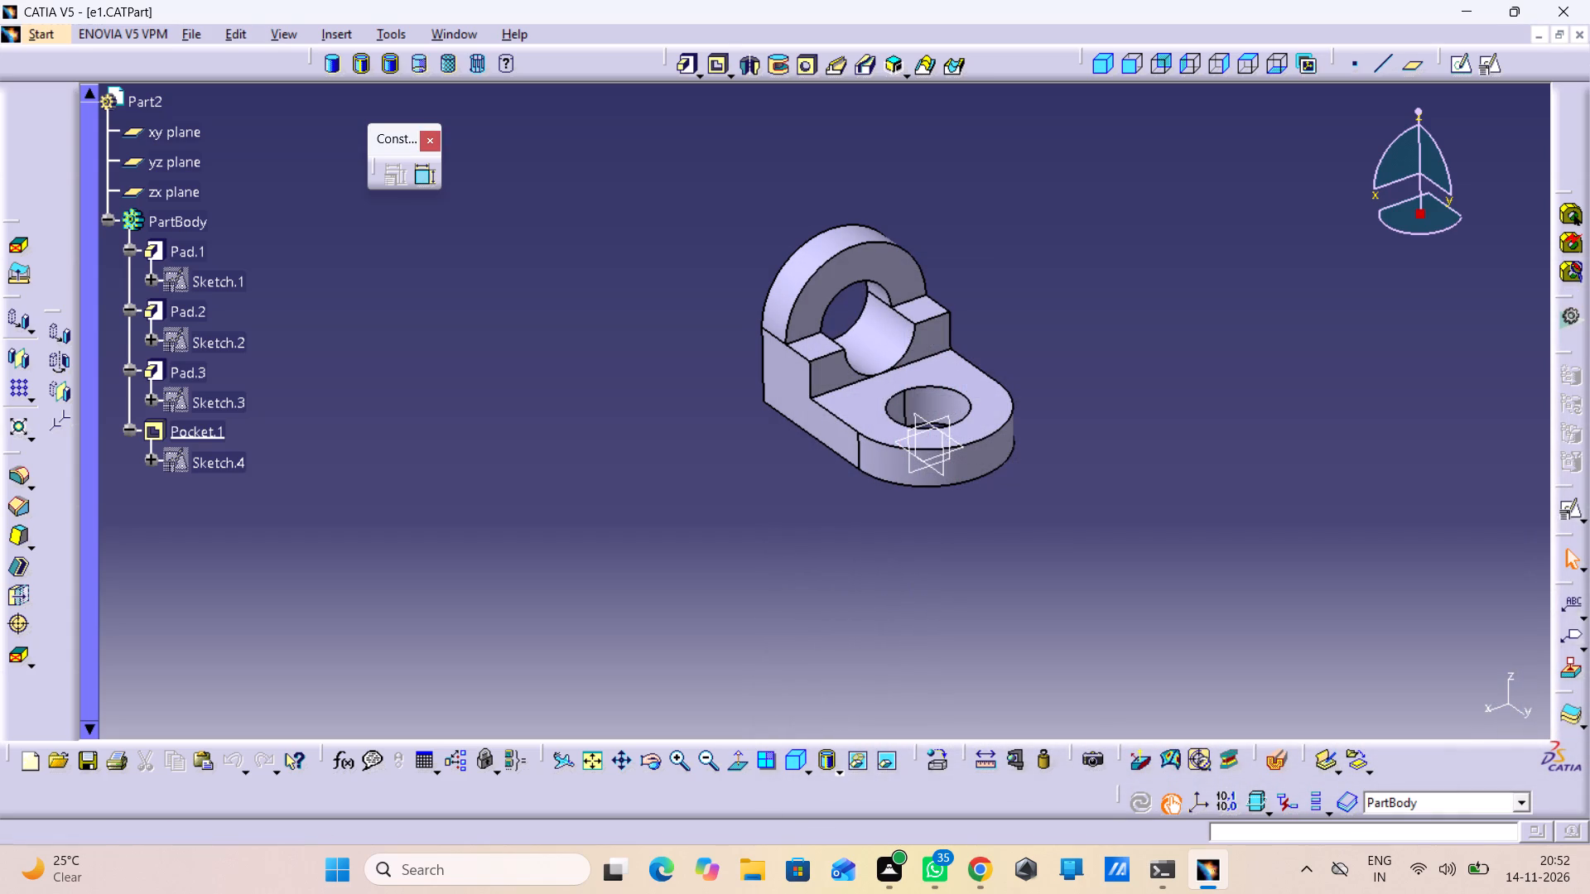